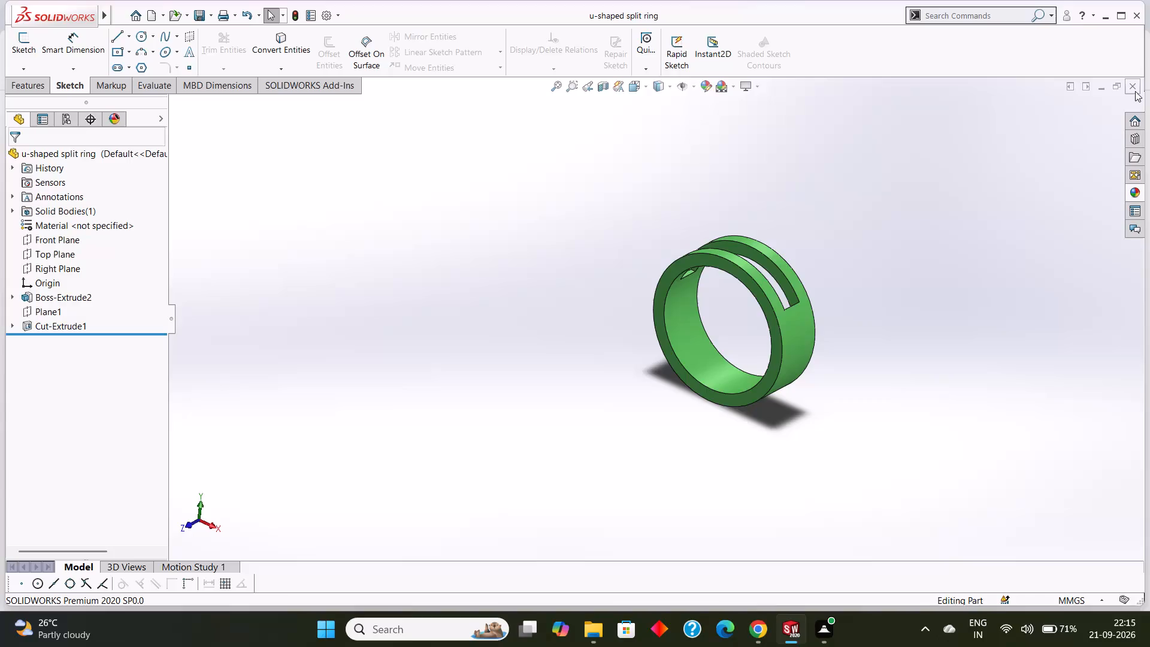
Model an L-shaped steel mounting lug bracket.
Close the u-shaped split ring part and create a new part document.
left_click(1135, 91)
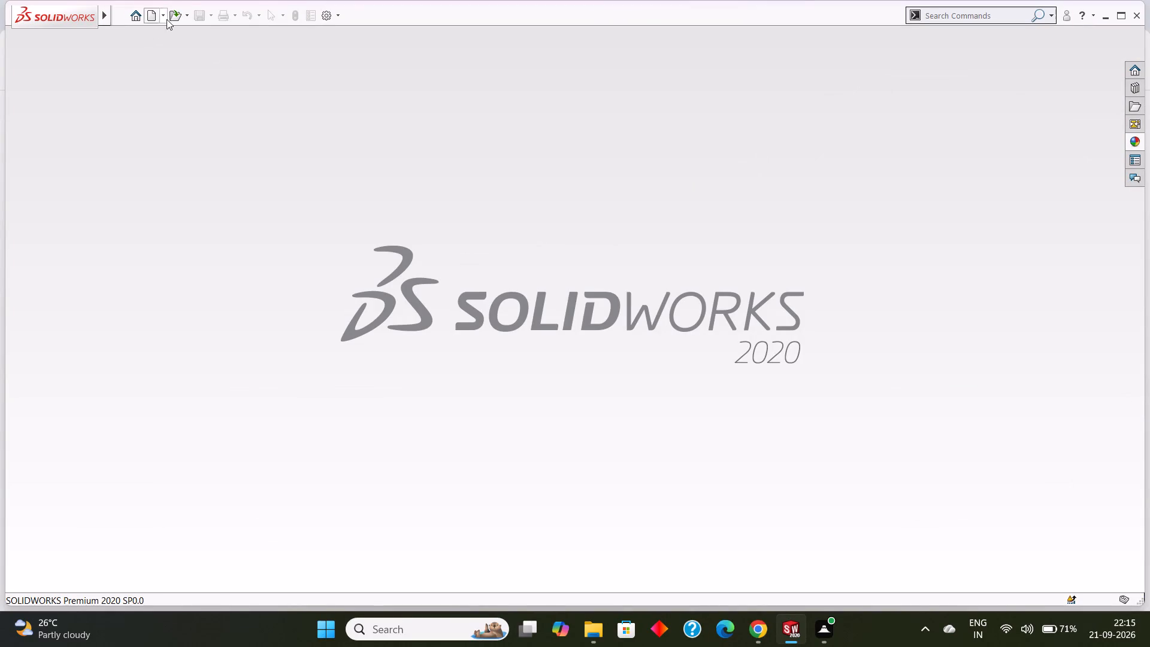
left_click(186, 16)
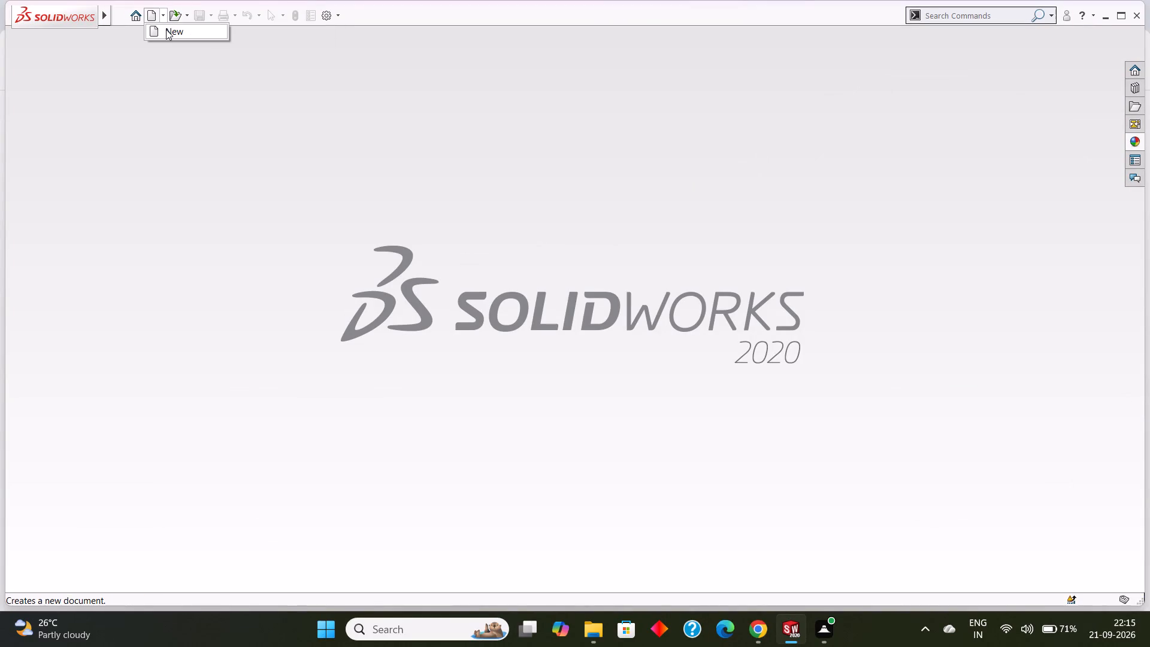
left_click(166, 29)
left_click(267, 273)
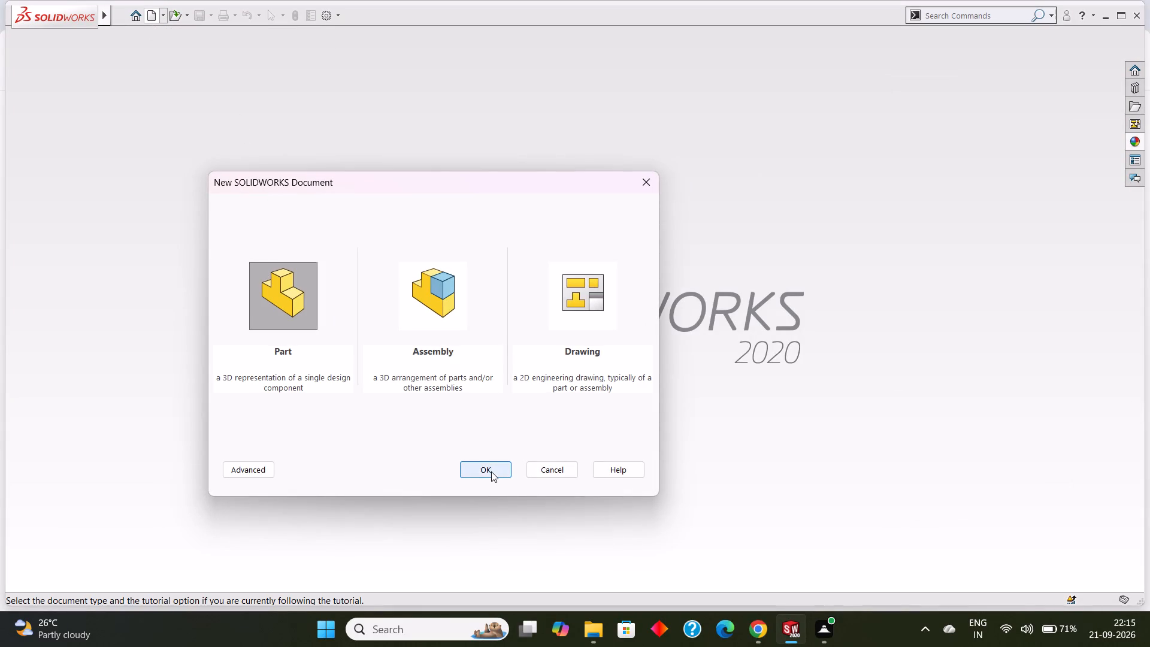
left_click(487, 471)
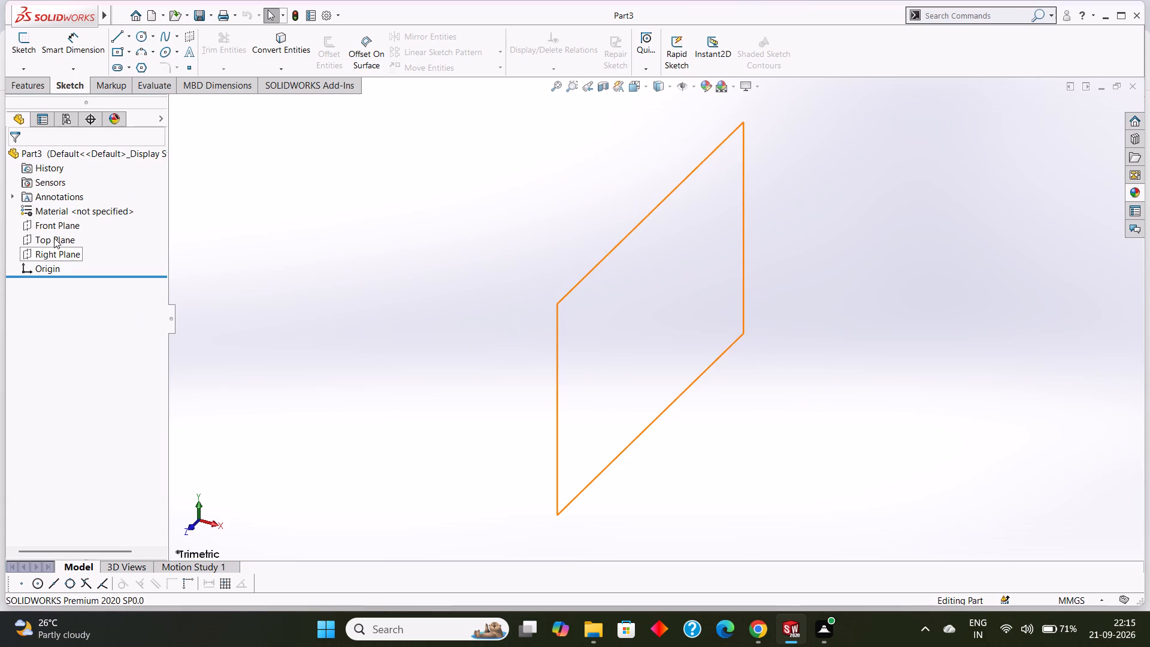
On the Front Plane, sketch a 100 mm horizontal line from the origin with a 10 mm vertical line rising from its far end.
left_click(71, 231)
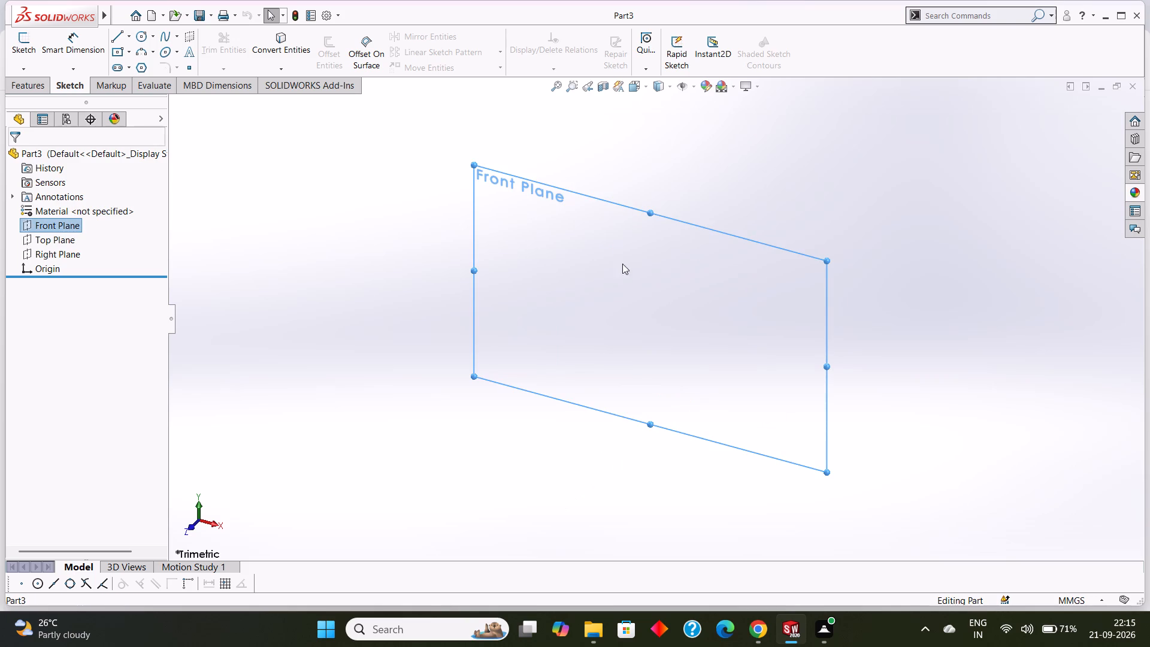
left_click(118, 35)
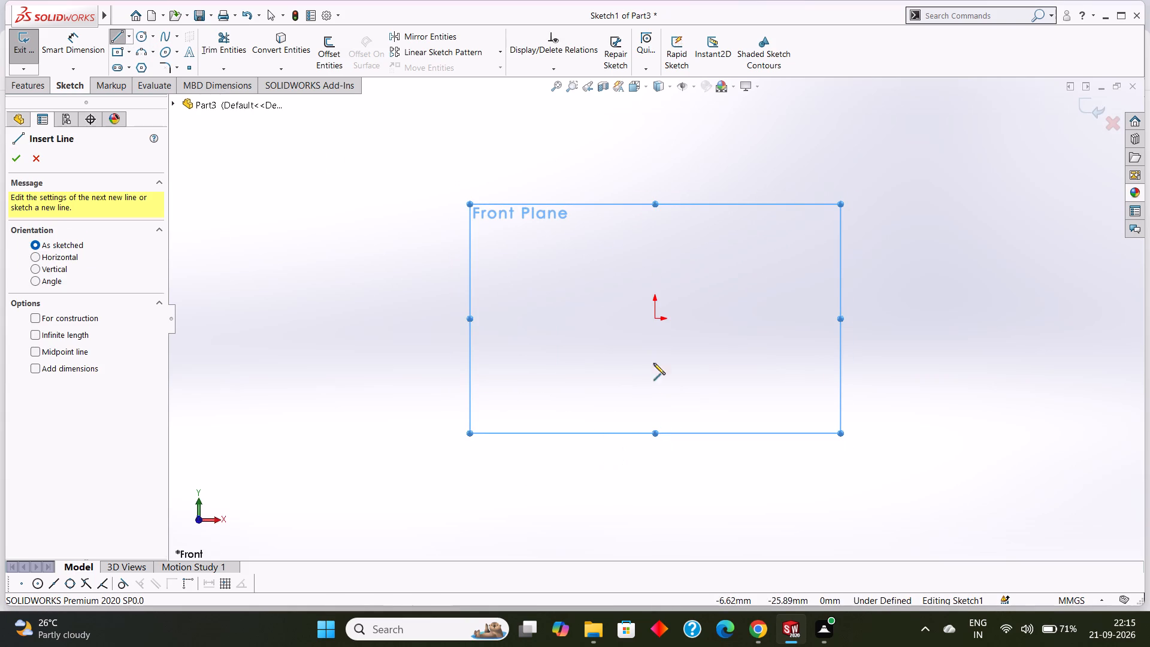
left_click(653, 322)
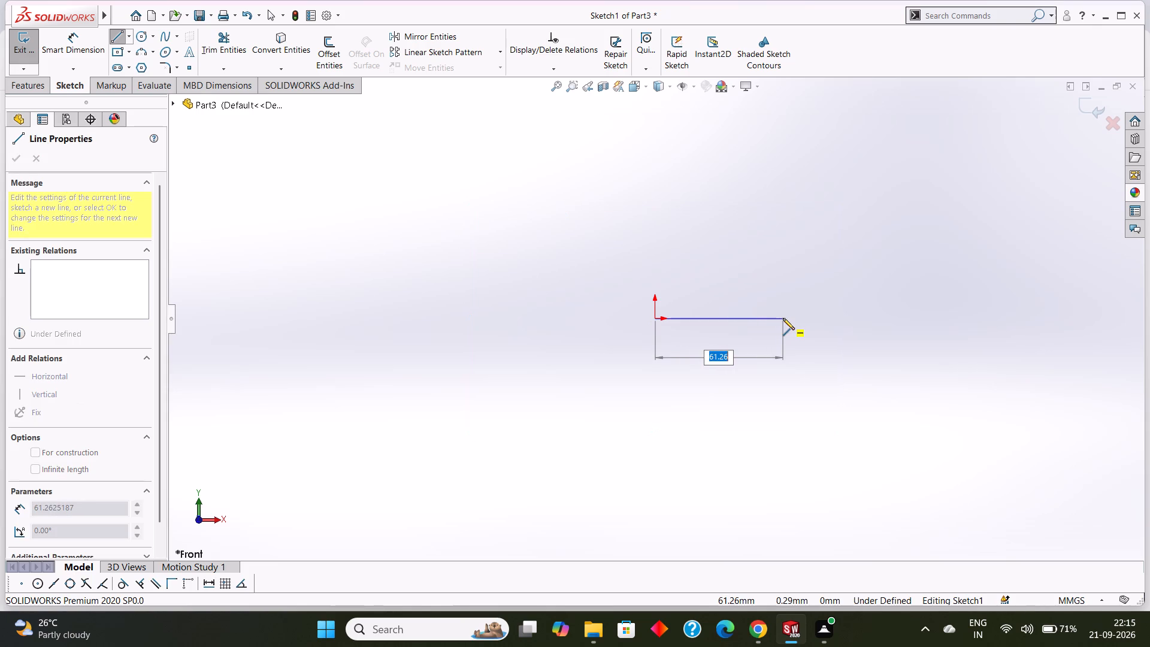
type("100")
key("Return")
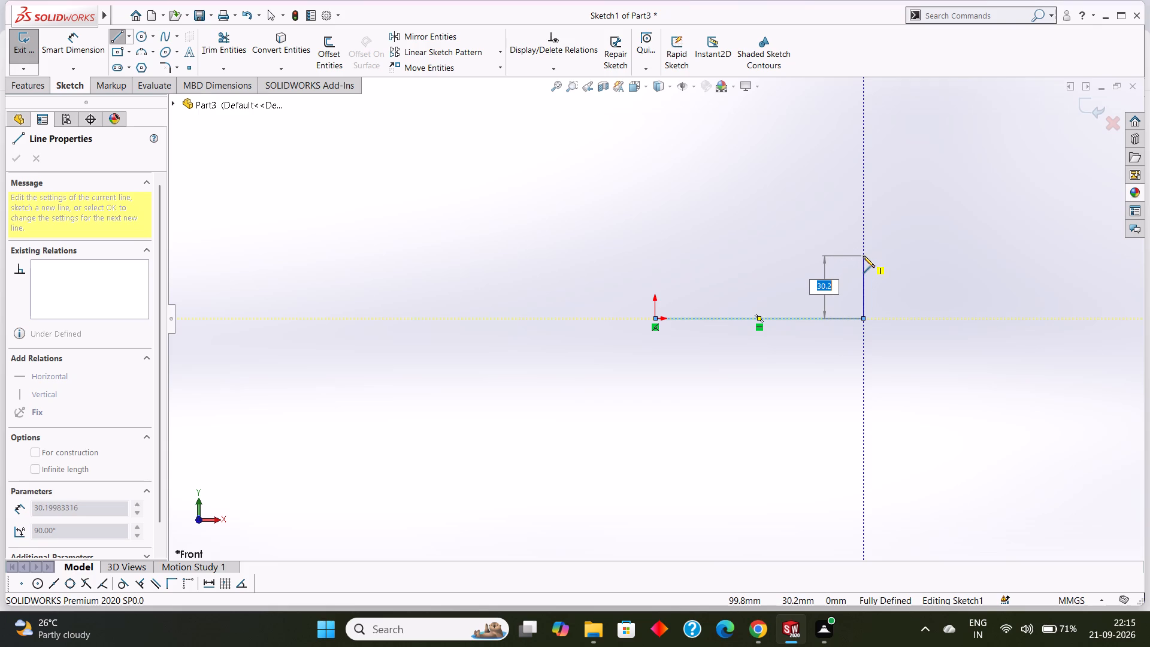
type("10")
key("Return")
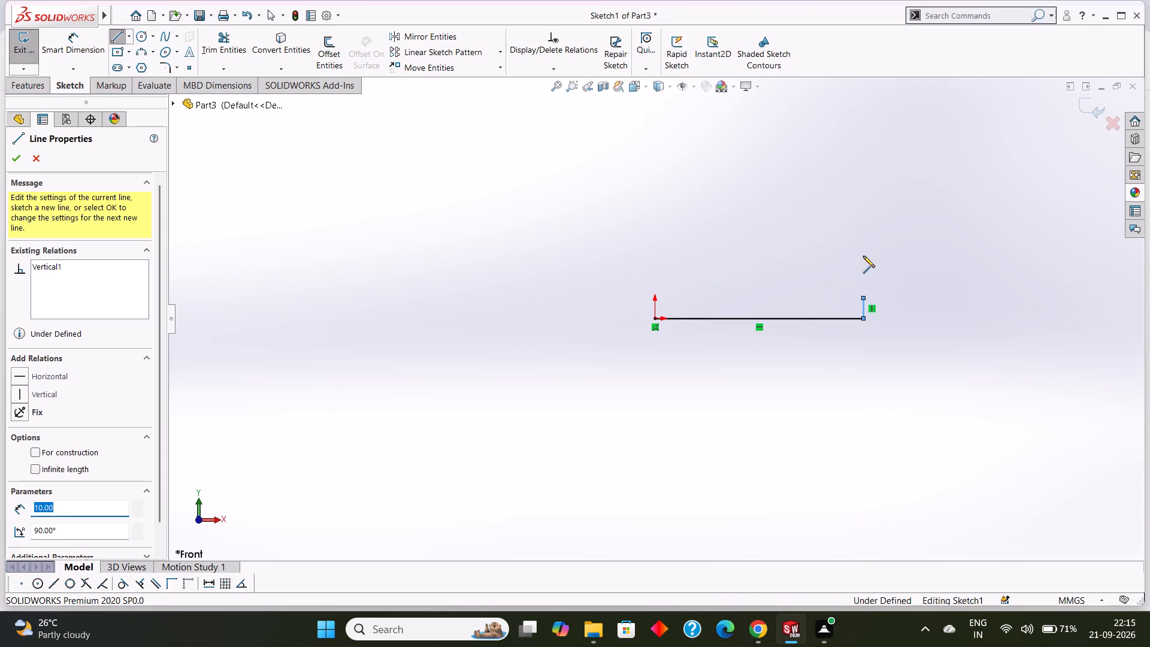
right_click(863, 256)
left_click(896, 258)
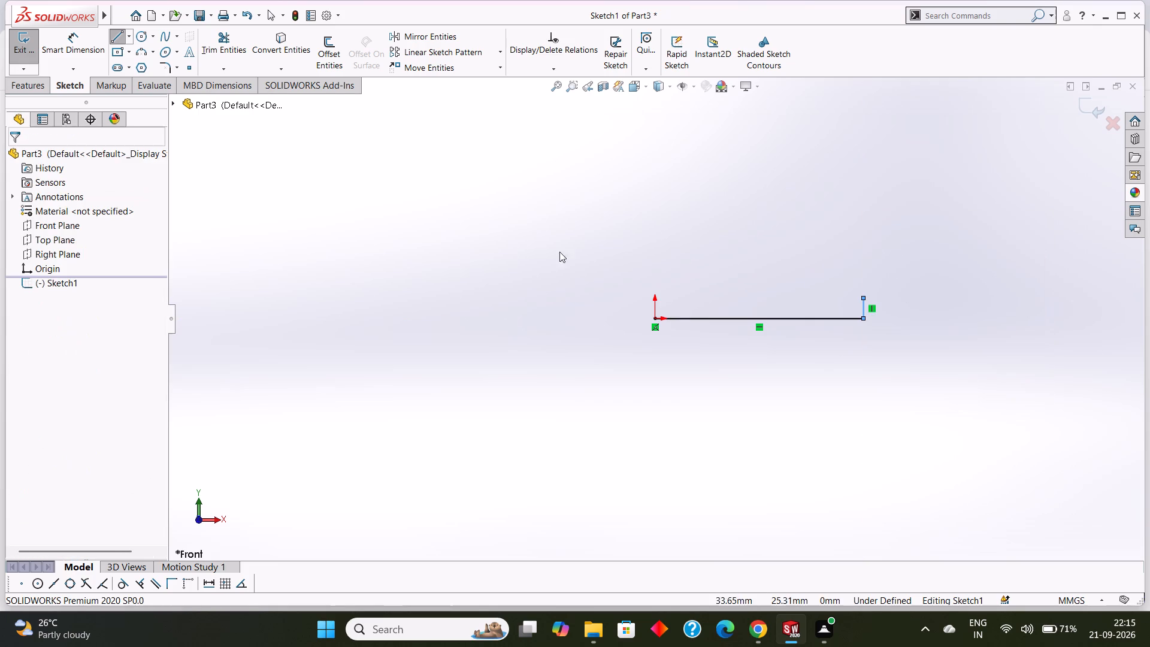
Complete the L-shaped profile from the origin: 40 mm up, 40 mm across, about 30 mm down, and horizontally to the 10 mm line's top.
left_click(114, 34)
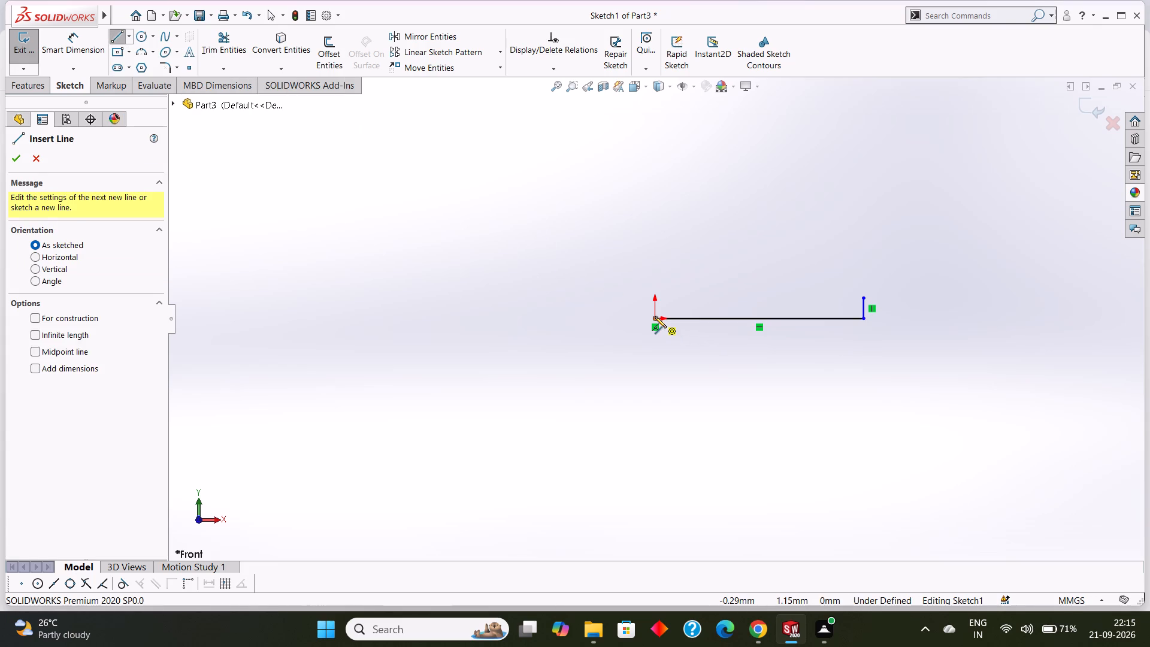
left_click(655, 316)
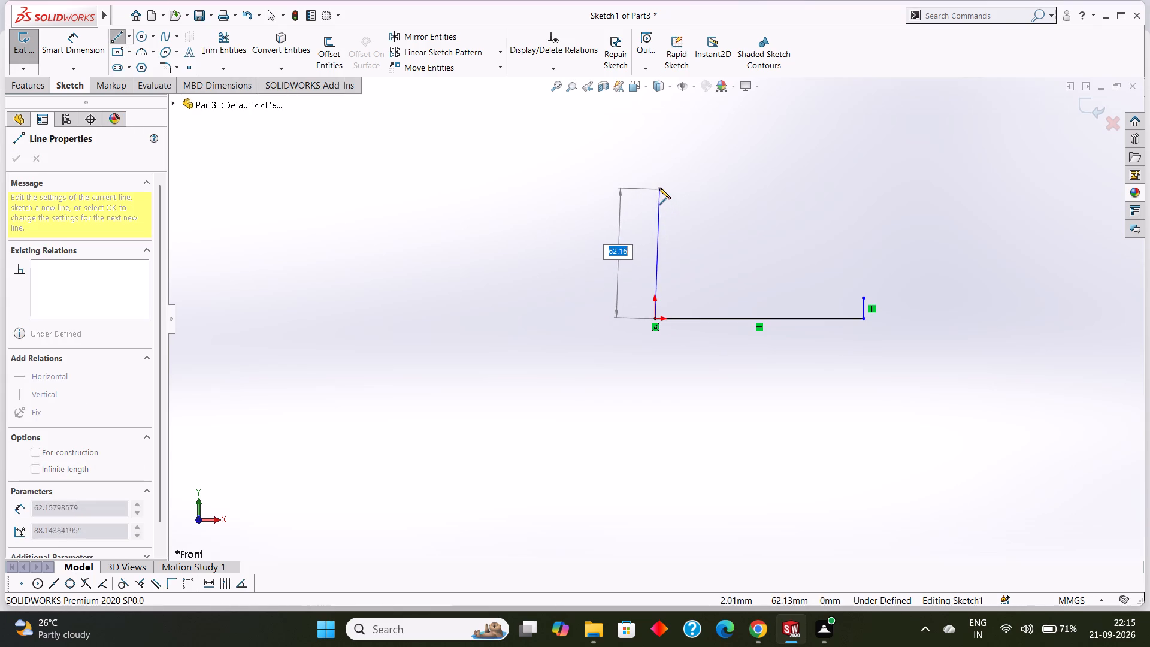
type("40")
key("Return")
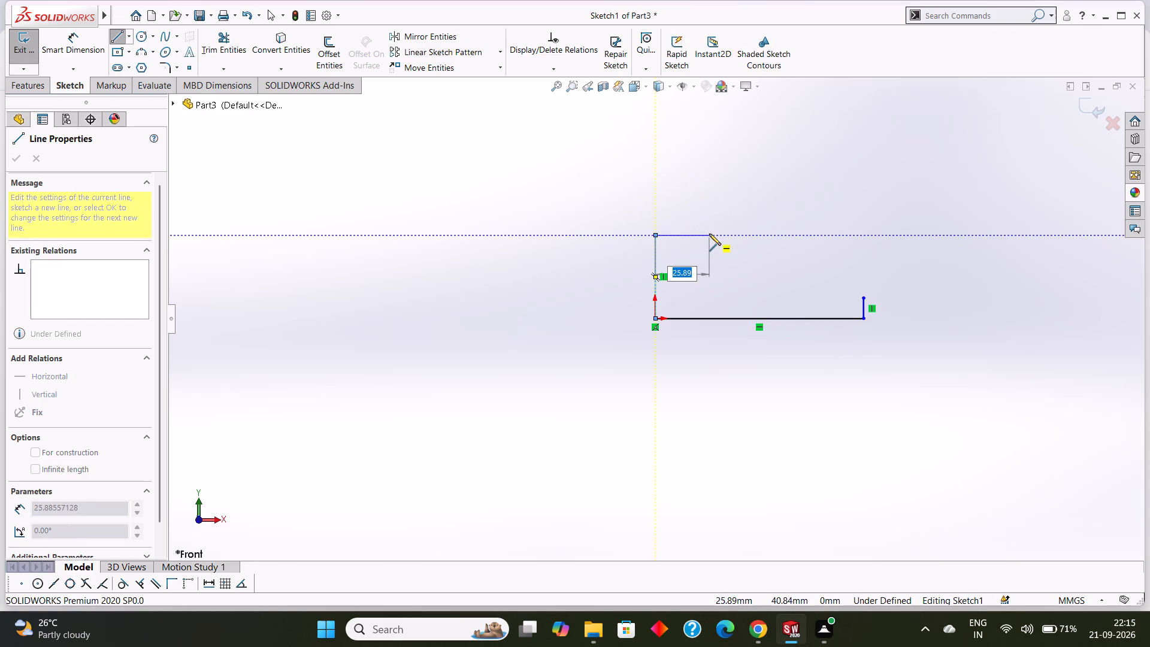
type("40")
key("Return")
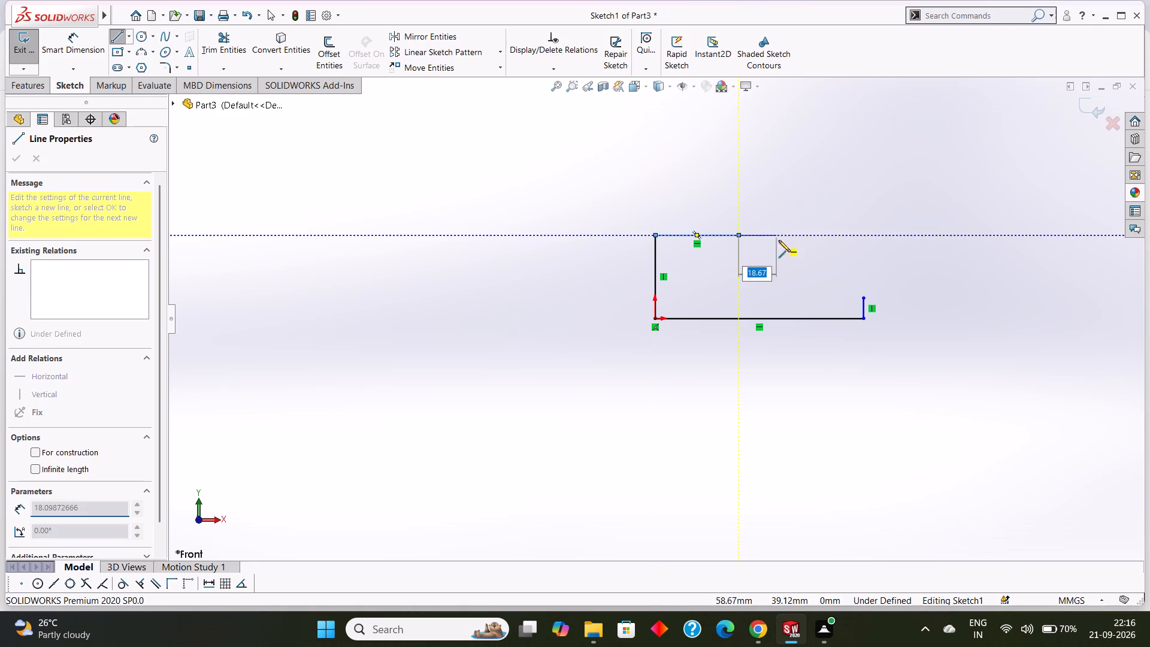
left_click(741, 300)
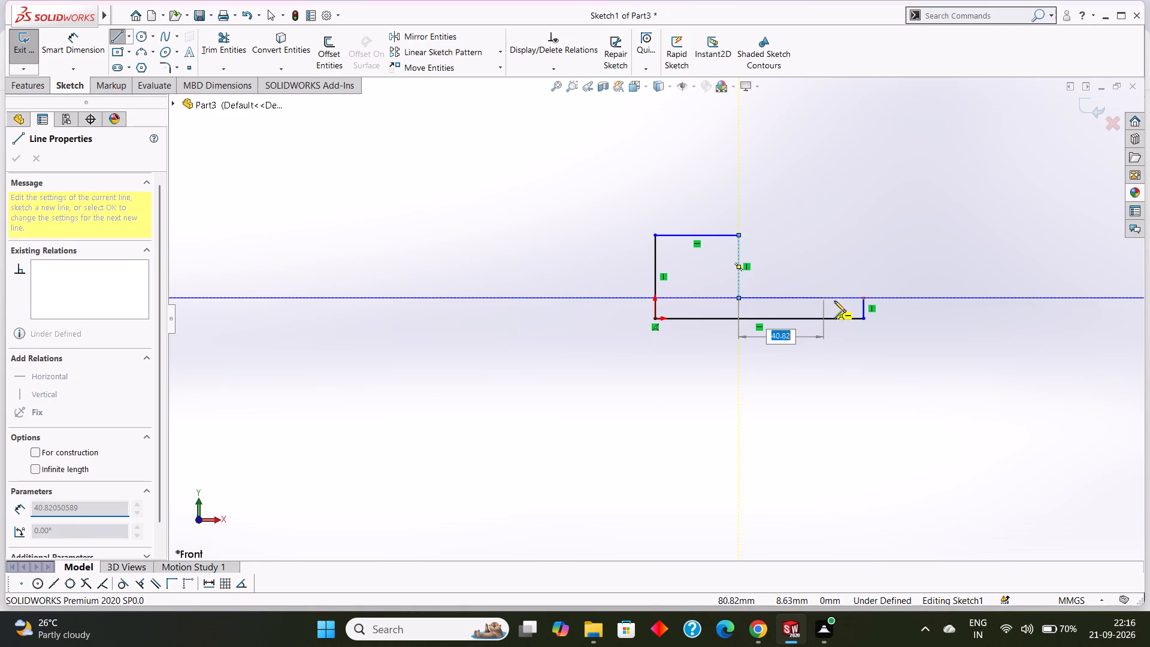
left_click(862, 296)
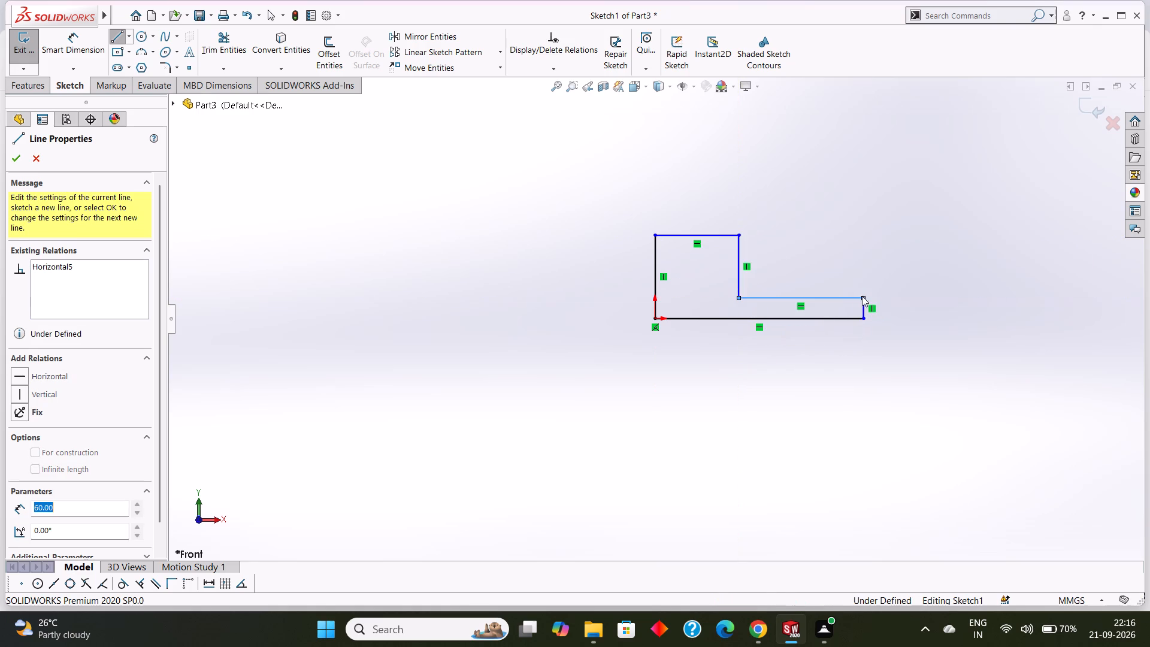
right_click(853, 219)
left_click(881, 225)
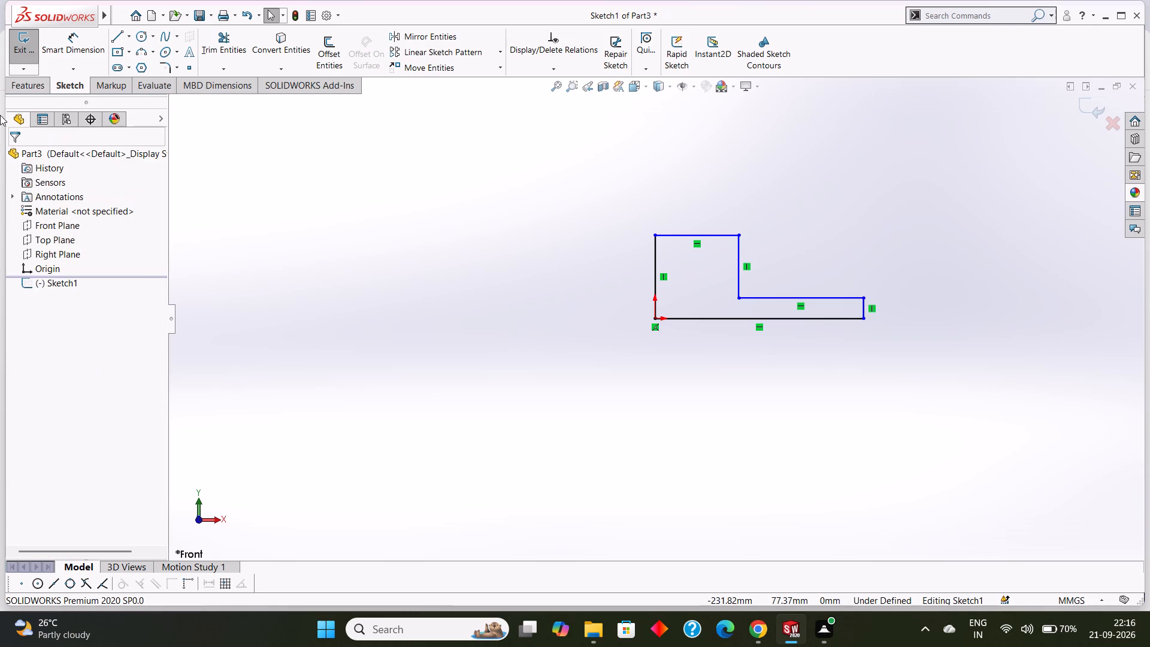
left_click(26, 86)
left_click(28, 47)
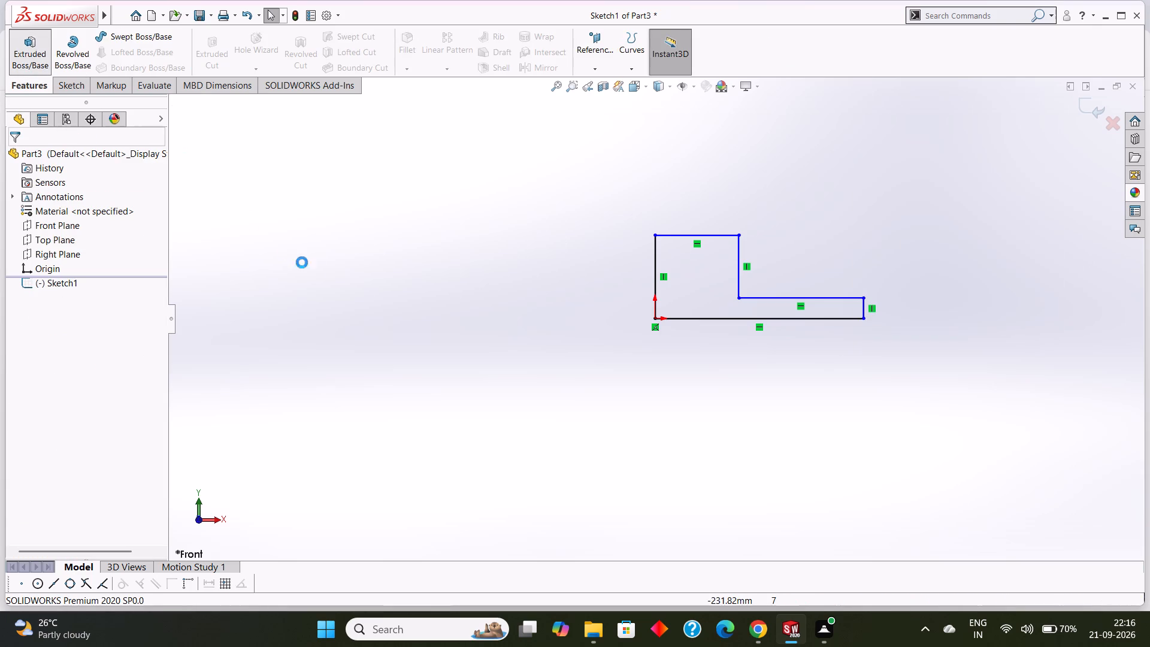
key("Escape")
Undo the closing line and redraw it horizontally, about 60 mm, from the inner vertical line's lower end to the 10 mm line's top.
key("ctrl+z")
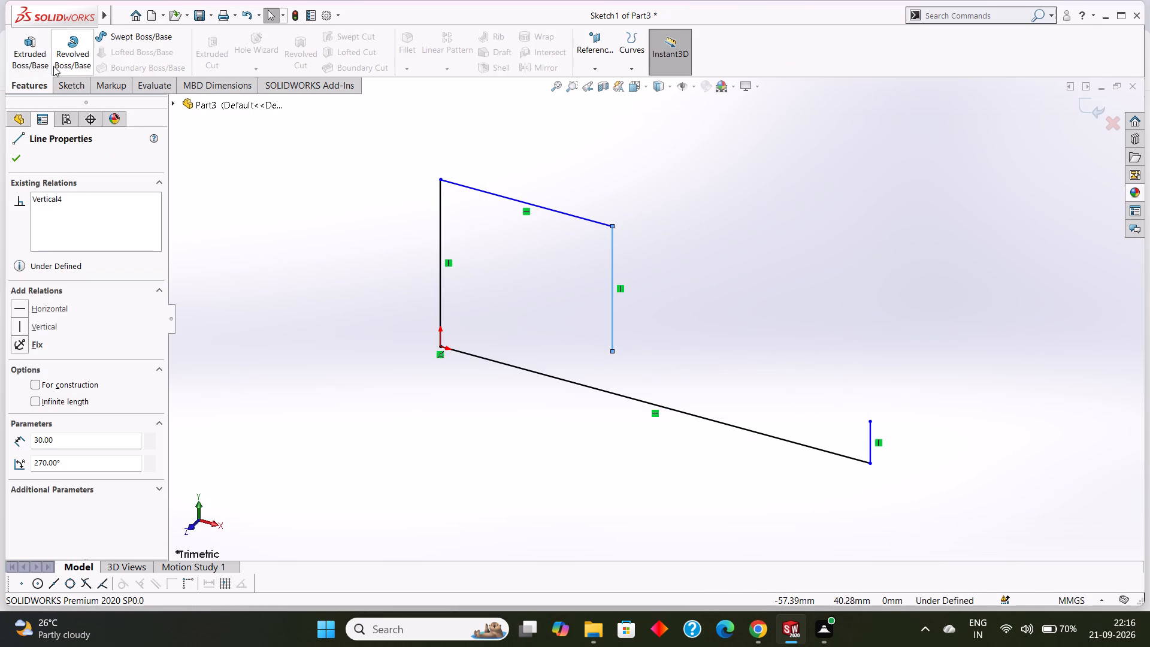
key("Escape")
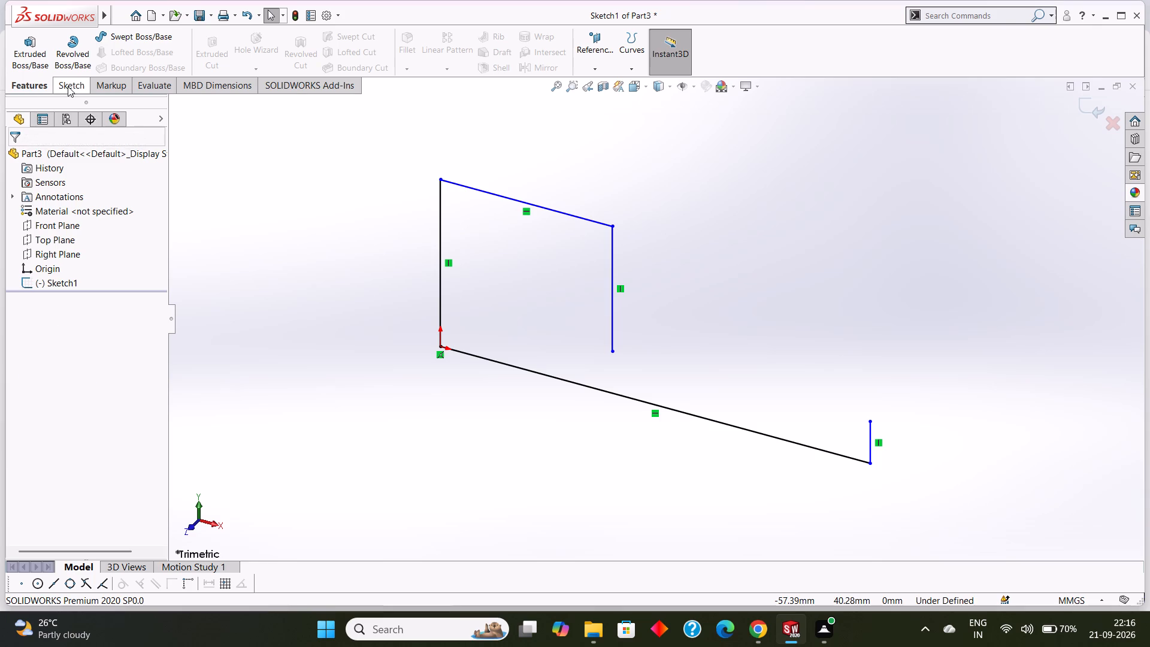
left_click(68, 84)
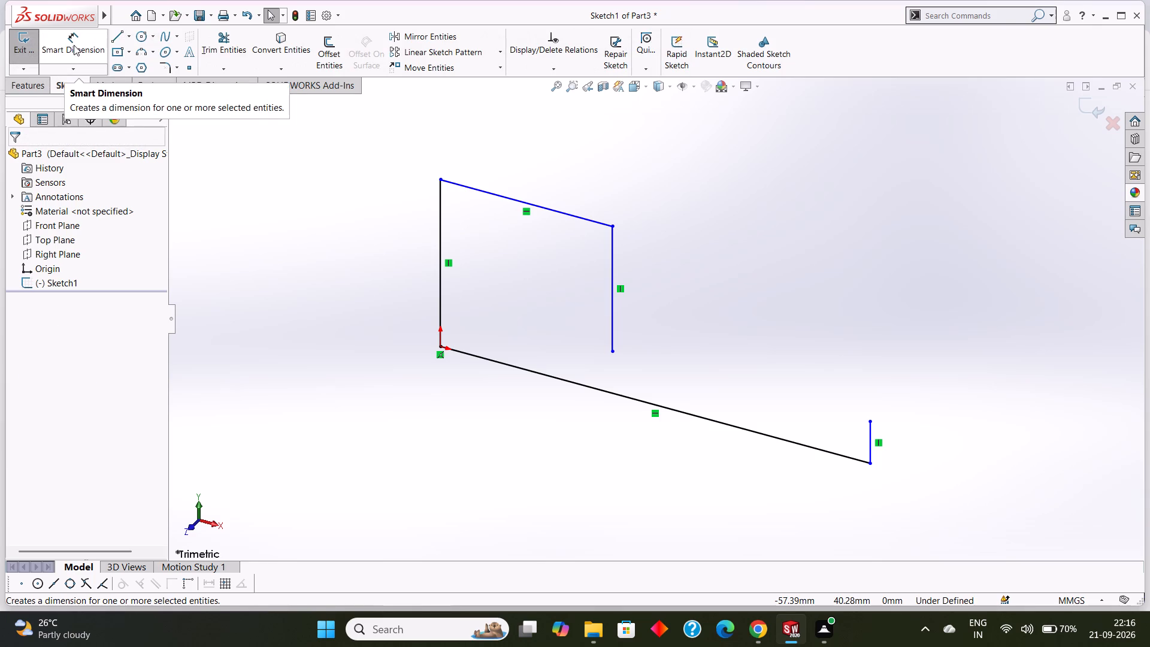
left_click(110, 43)
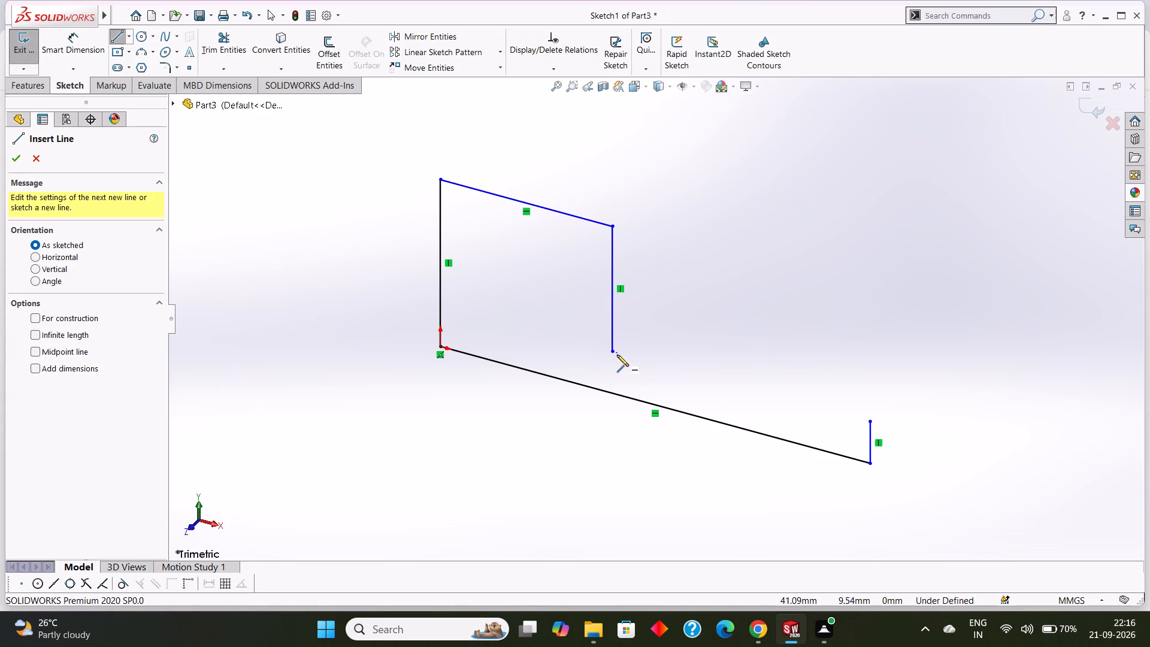
left_click(615, 352)
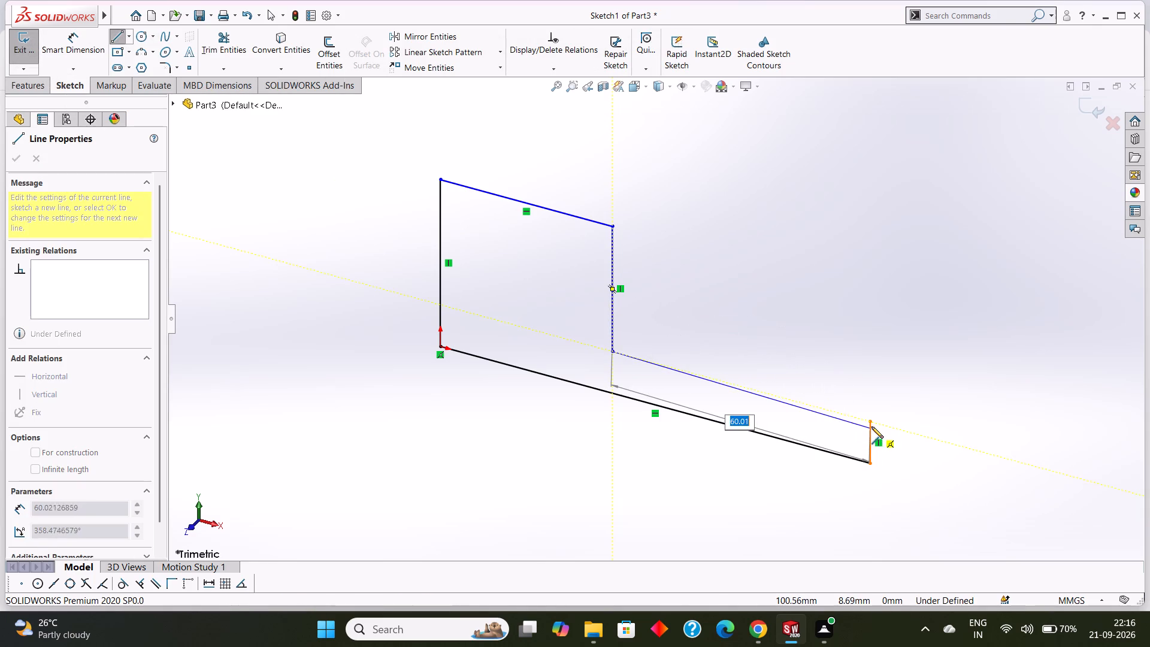
left_click(870, 423)
right_click(797, 344)
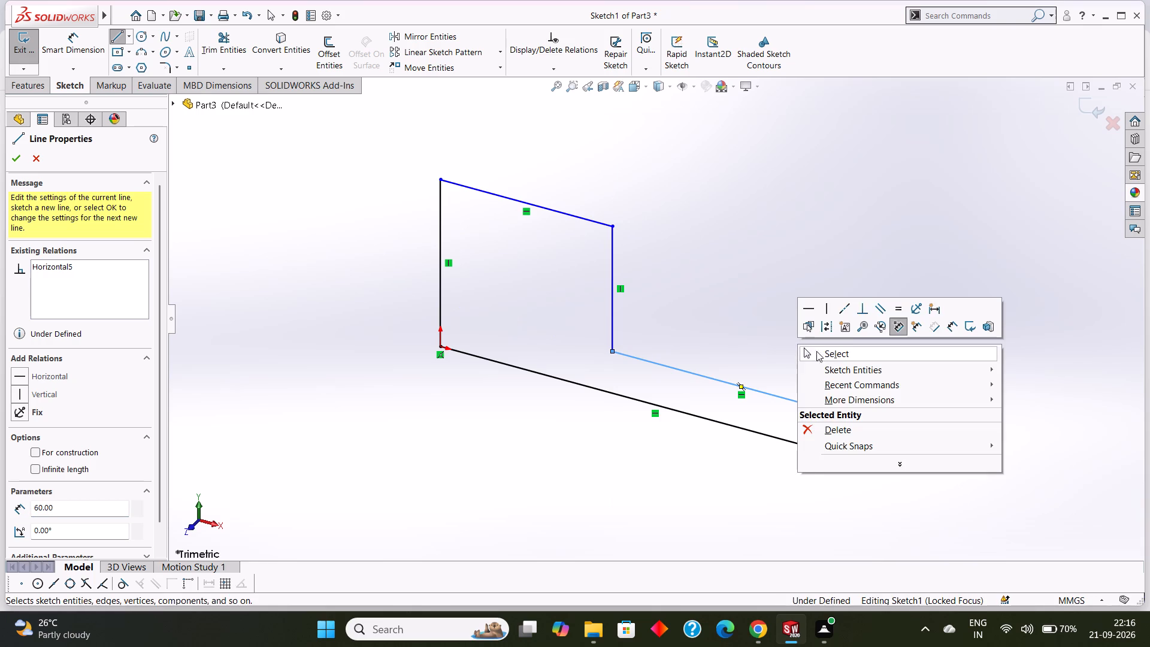
left_click(822, 353)
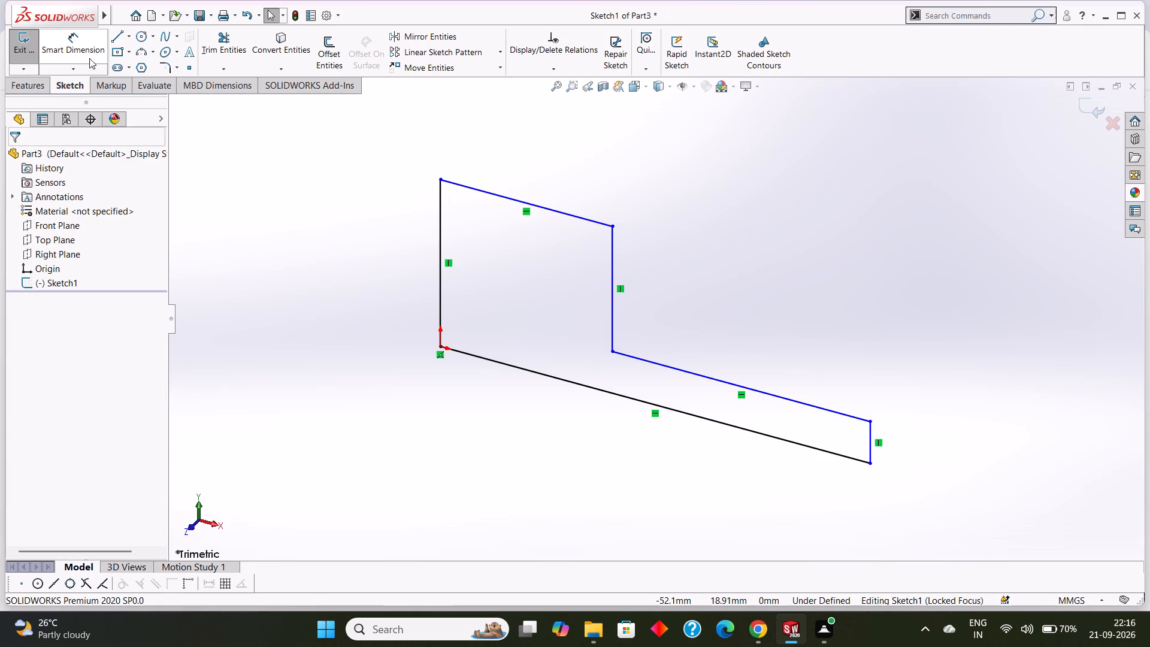
Add Smart Dimensions to the profile's base edge, the vertical edge at the origin, the top edge and the inner vertical edge.
left_click(82, 55)
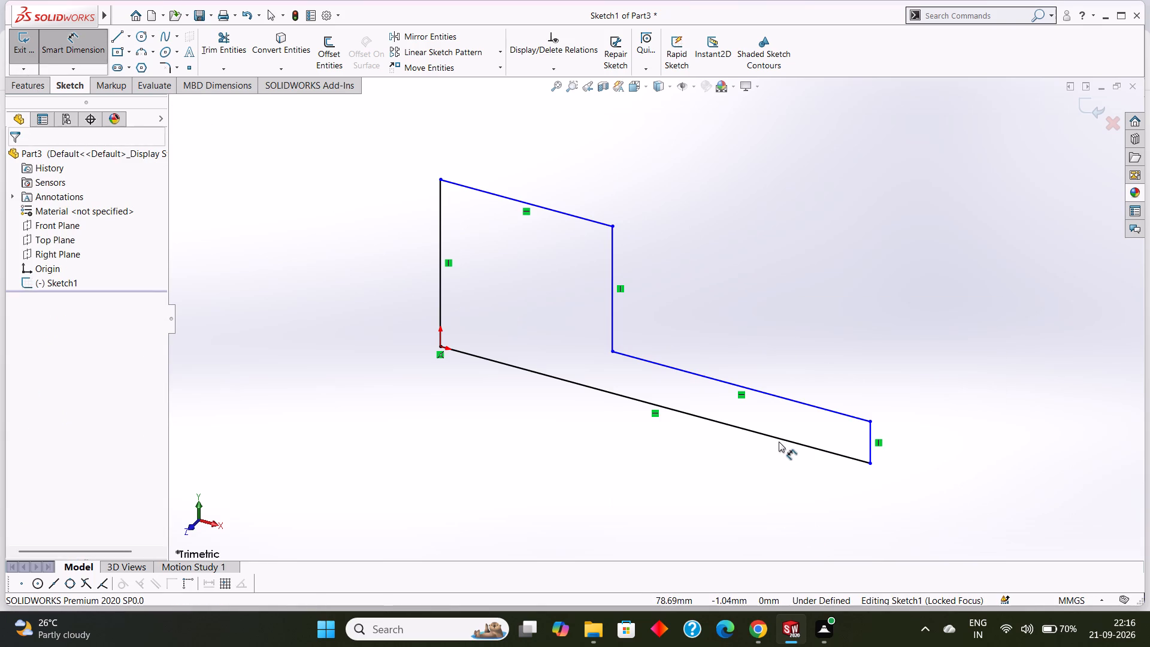
left_click(779, 439)
left_click(757, 462)
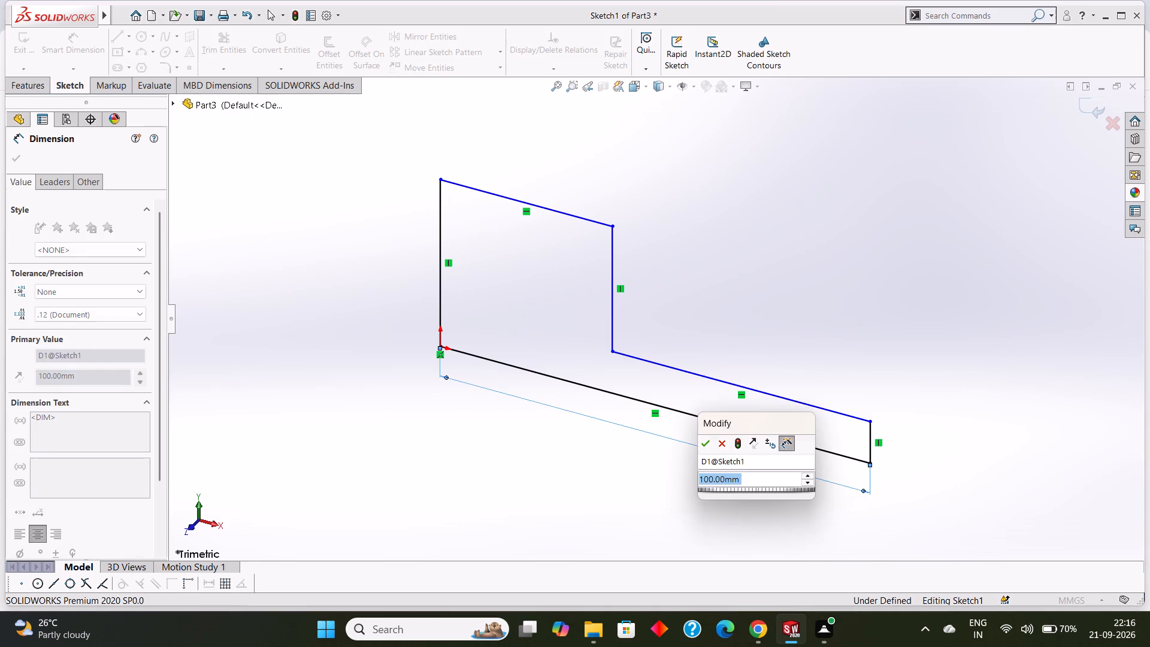
left_click(702, 443)
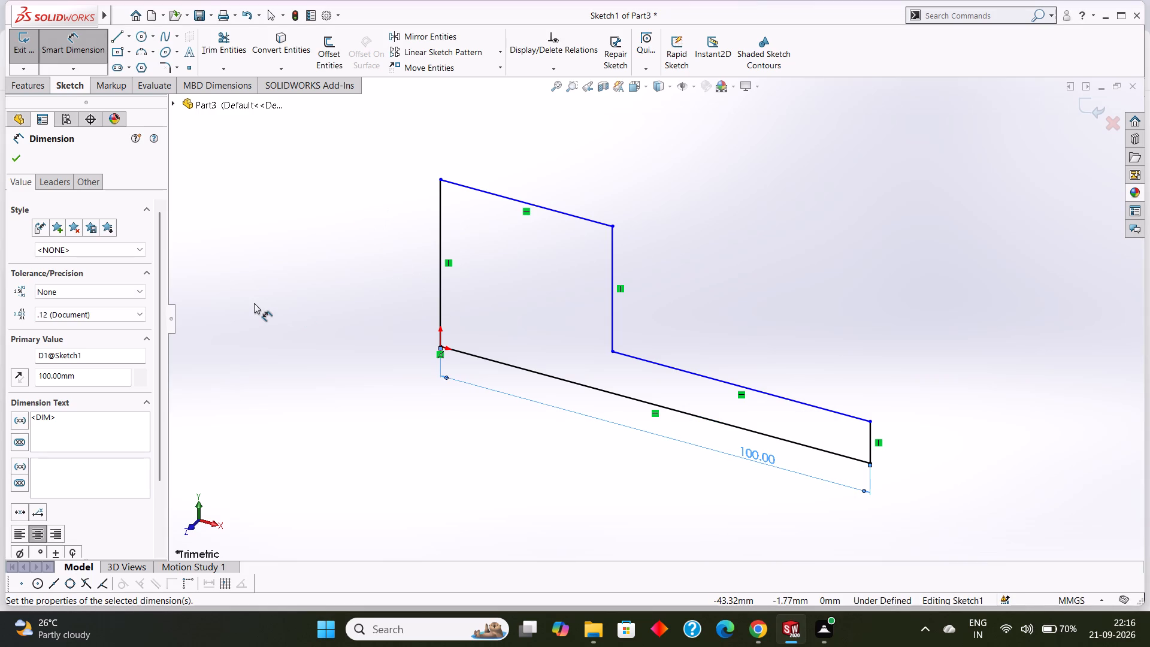
left_click(440, 222)
left_click(406, 226)
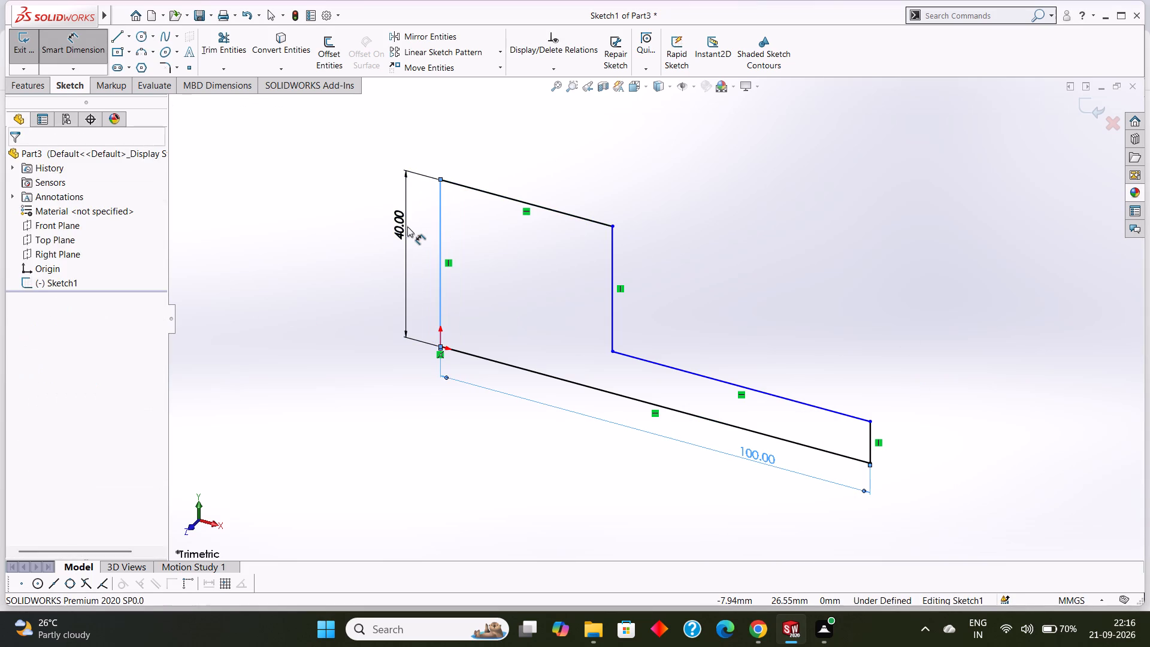
left_click(349, 211)
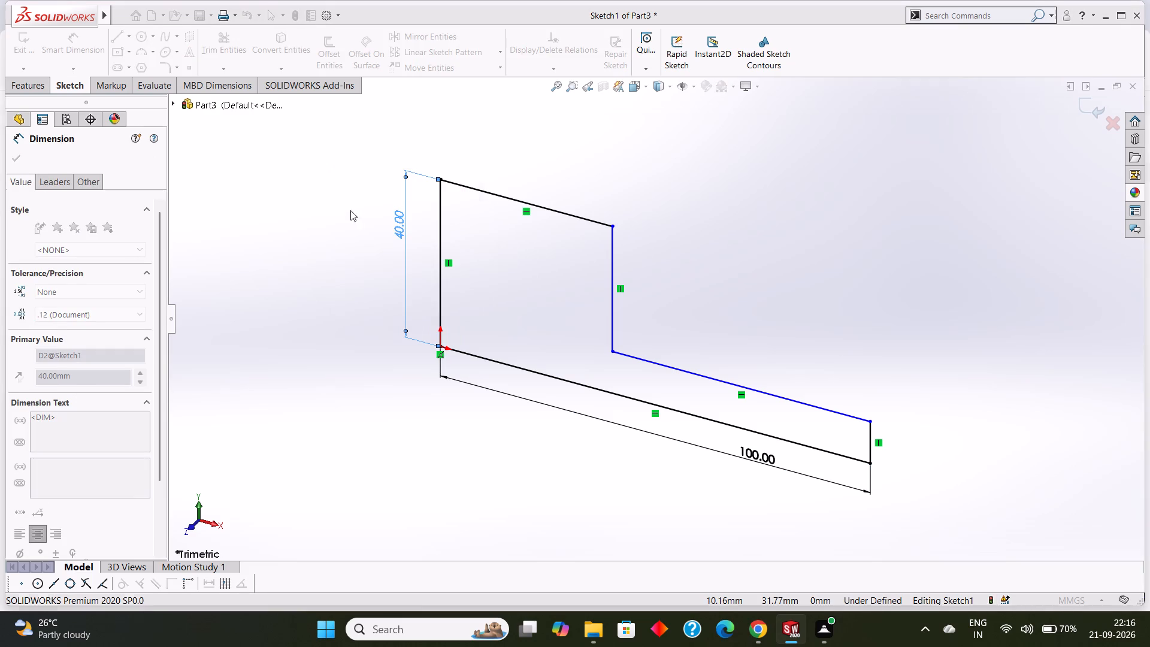
left_click(485, 191)
left_click(504, 171)
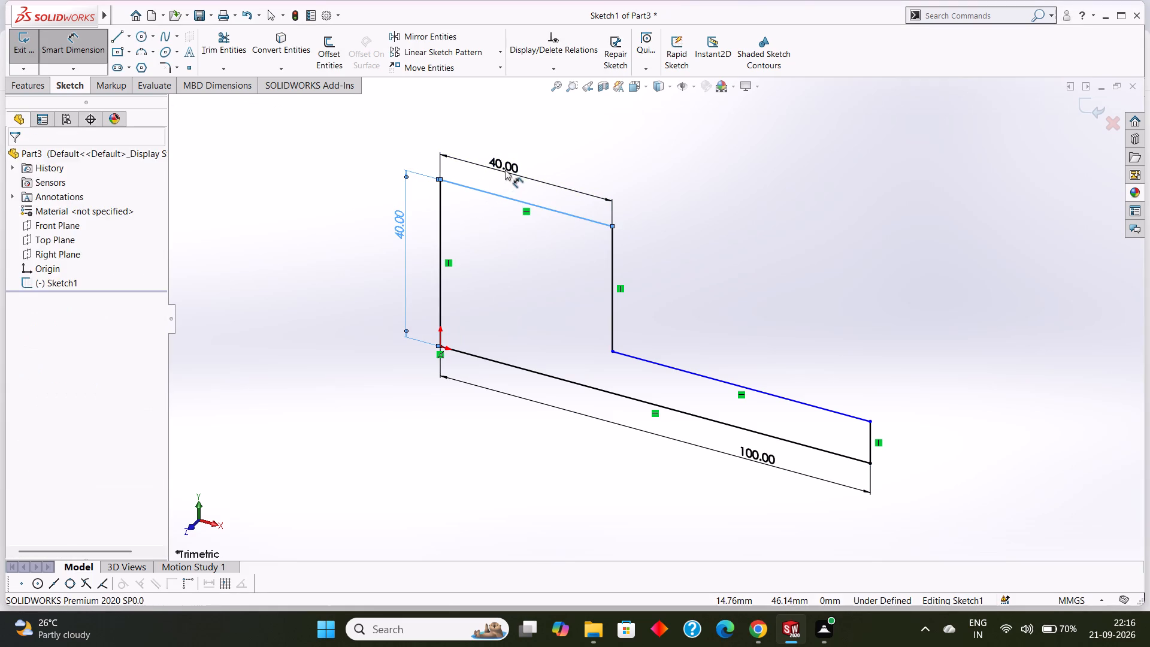
left_click(453, 156)
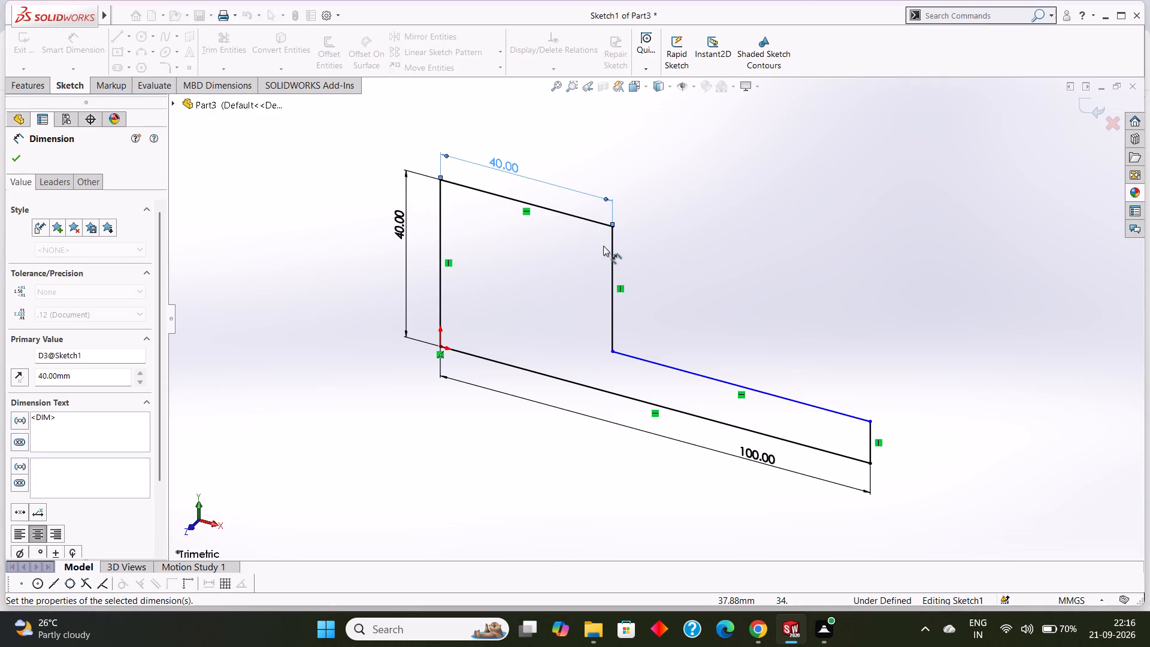
left_click(610, 249)
left_click(639, 250)
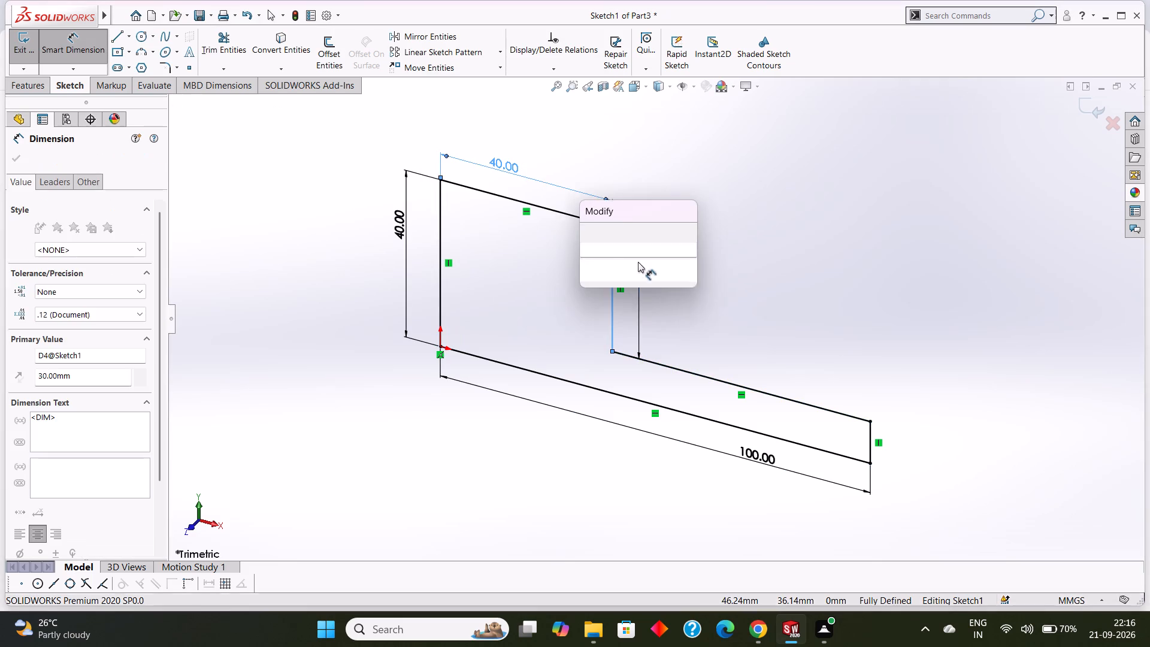
left_click(589, 236)
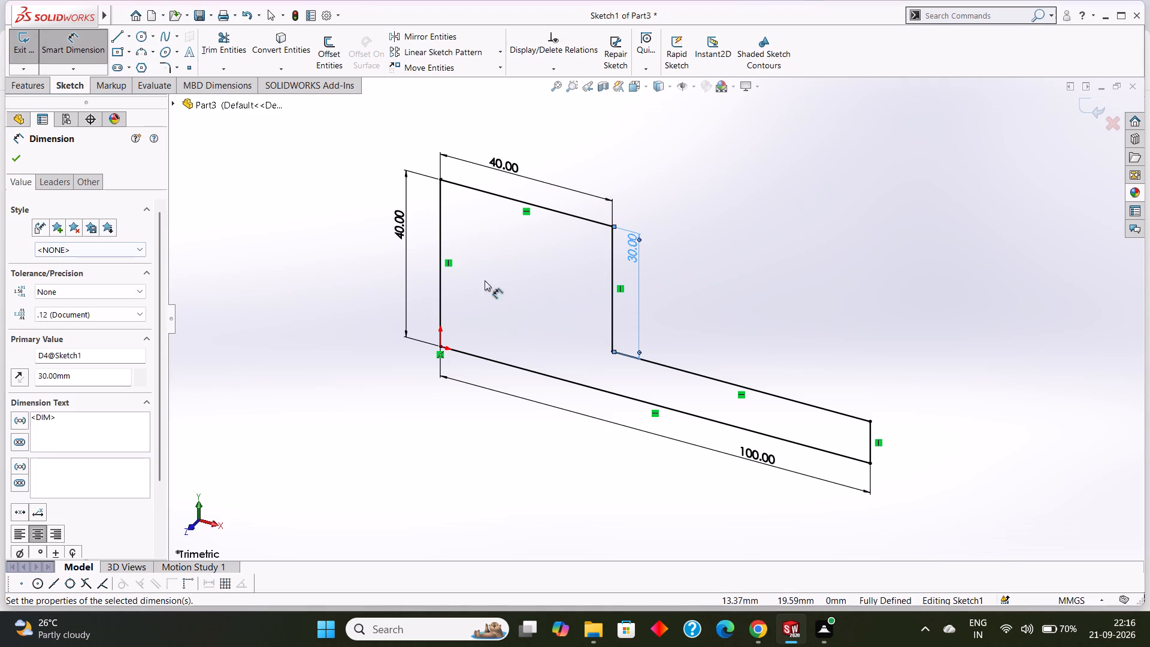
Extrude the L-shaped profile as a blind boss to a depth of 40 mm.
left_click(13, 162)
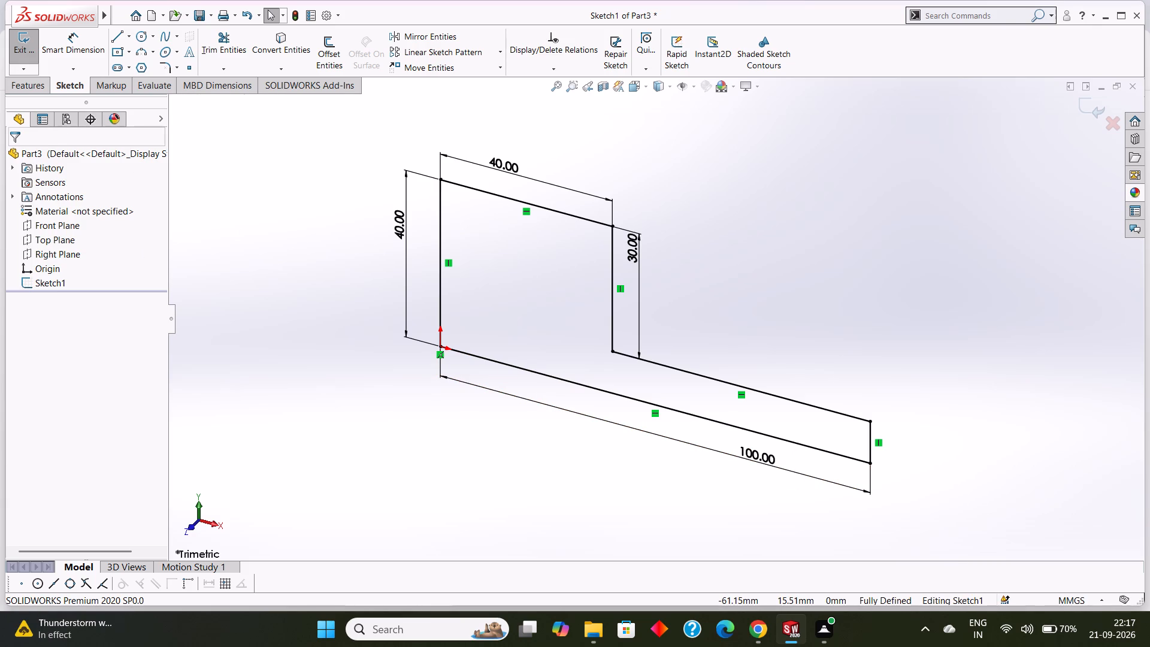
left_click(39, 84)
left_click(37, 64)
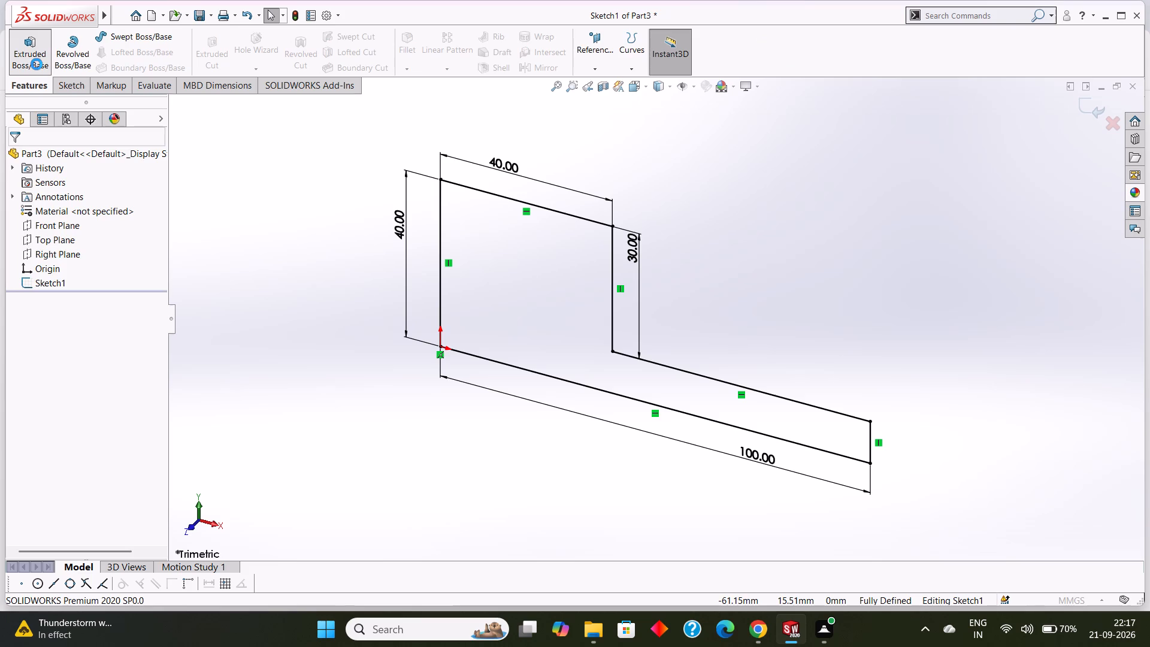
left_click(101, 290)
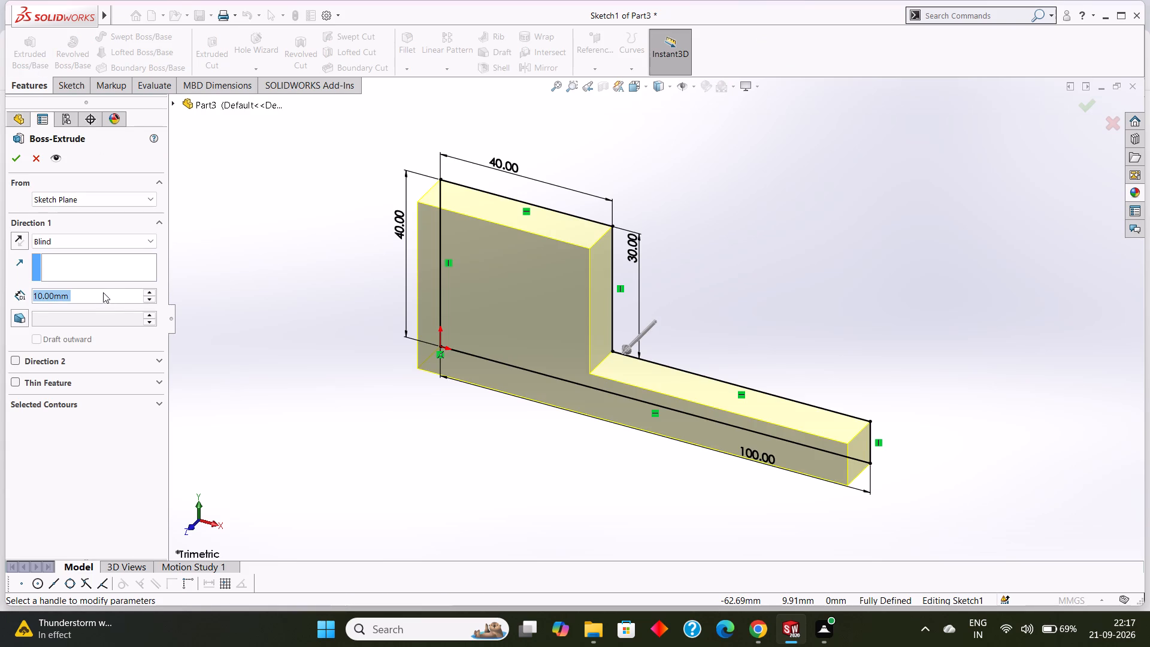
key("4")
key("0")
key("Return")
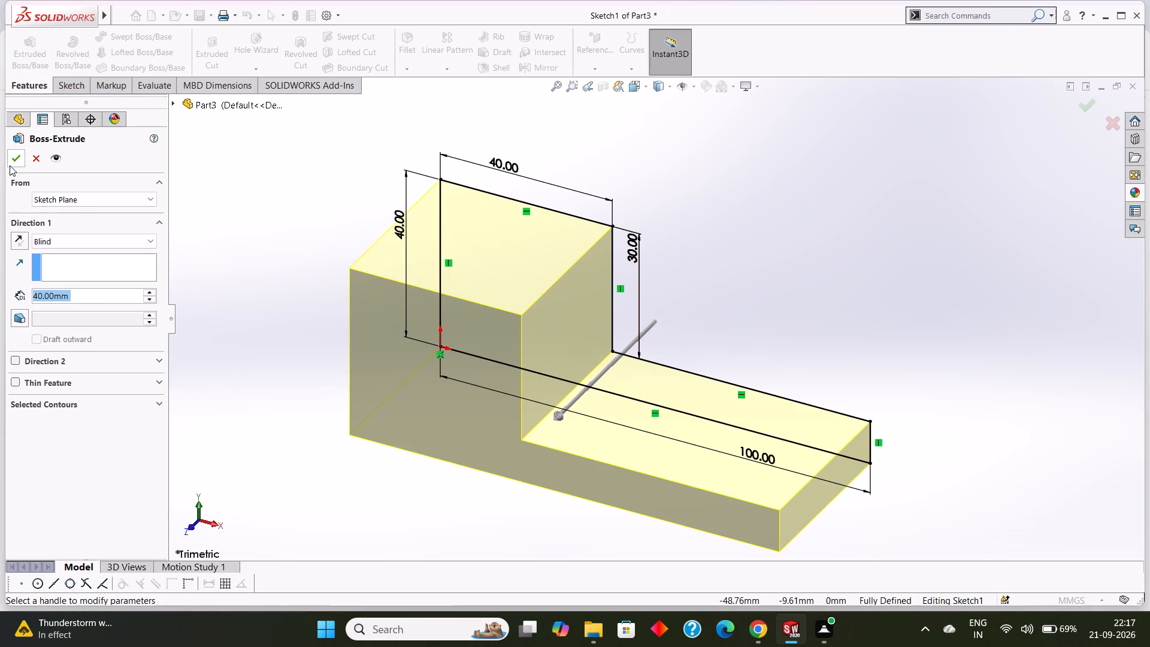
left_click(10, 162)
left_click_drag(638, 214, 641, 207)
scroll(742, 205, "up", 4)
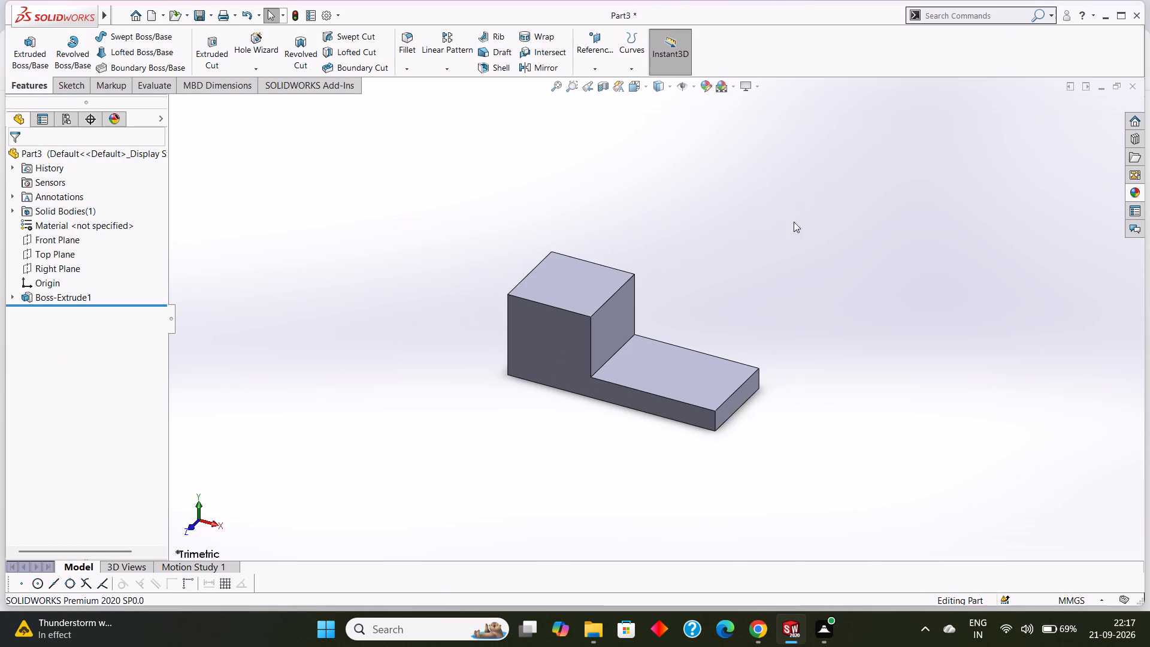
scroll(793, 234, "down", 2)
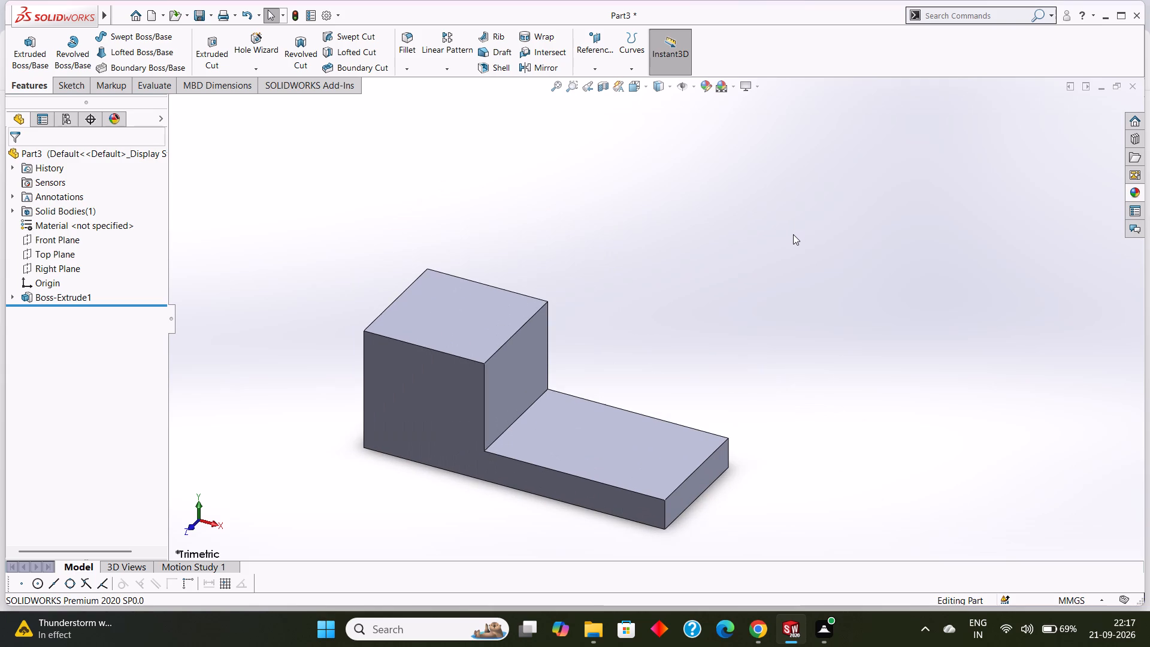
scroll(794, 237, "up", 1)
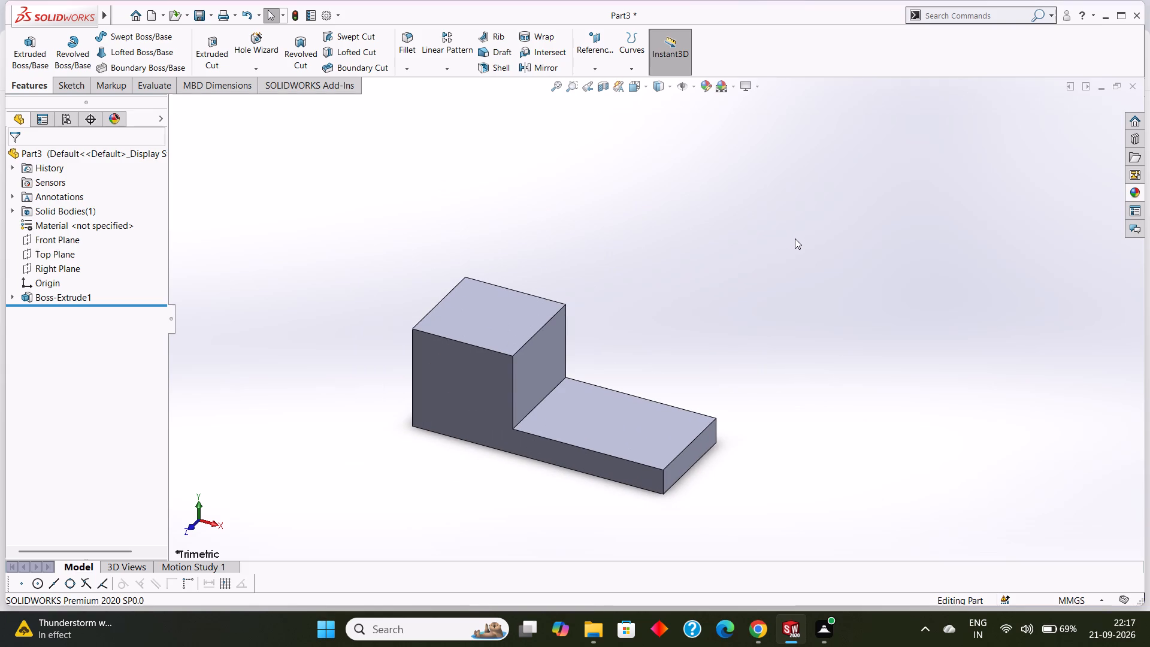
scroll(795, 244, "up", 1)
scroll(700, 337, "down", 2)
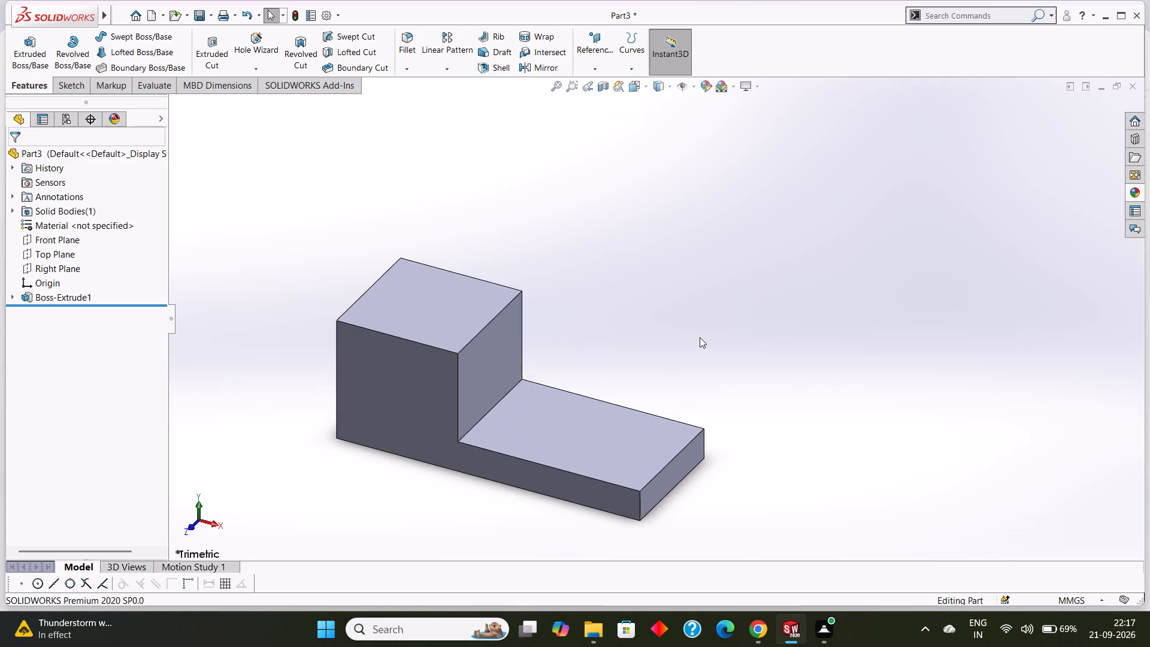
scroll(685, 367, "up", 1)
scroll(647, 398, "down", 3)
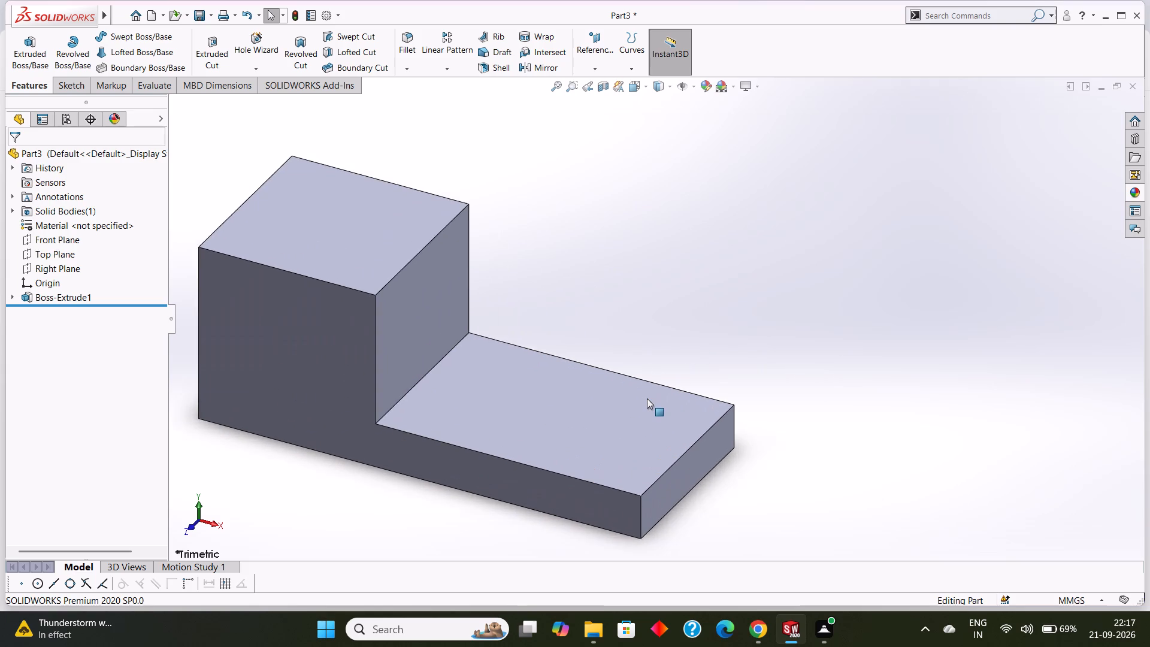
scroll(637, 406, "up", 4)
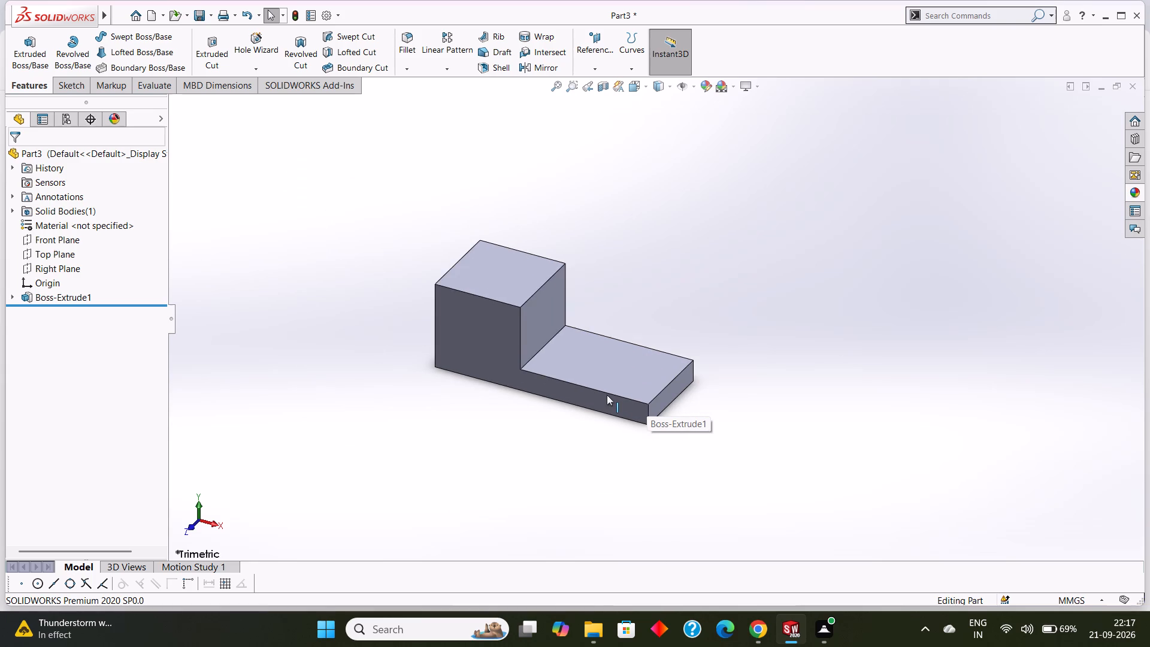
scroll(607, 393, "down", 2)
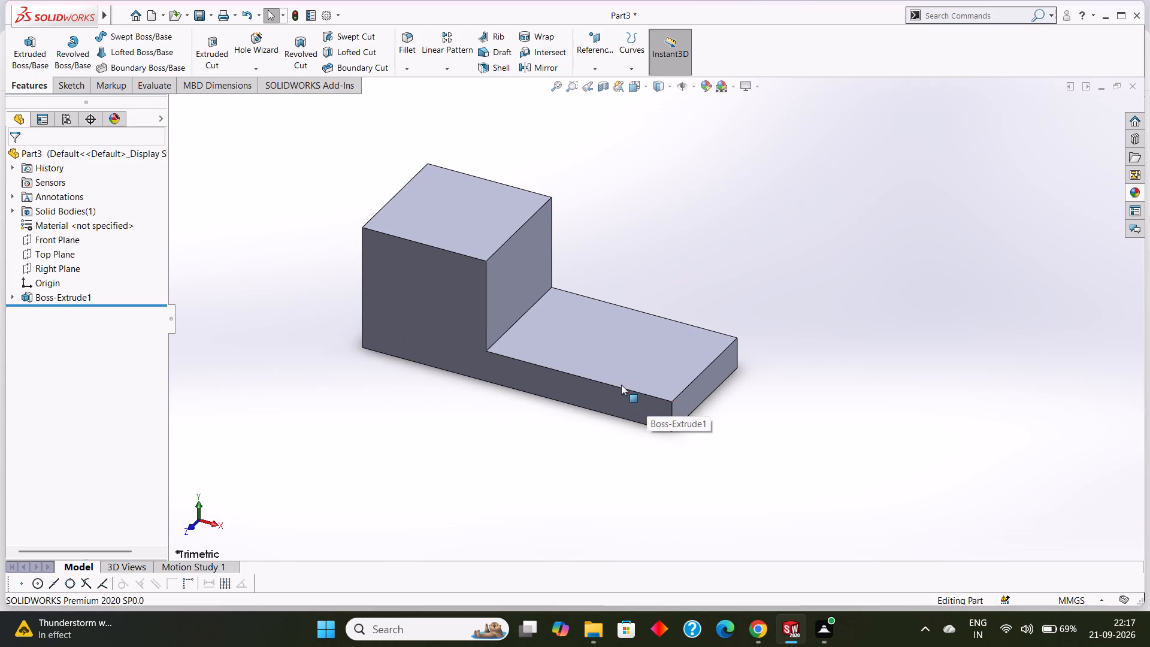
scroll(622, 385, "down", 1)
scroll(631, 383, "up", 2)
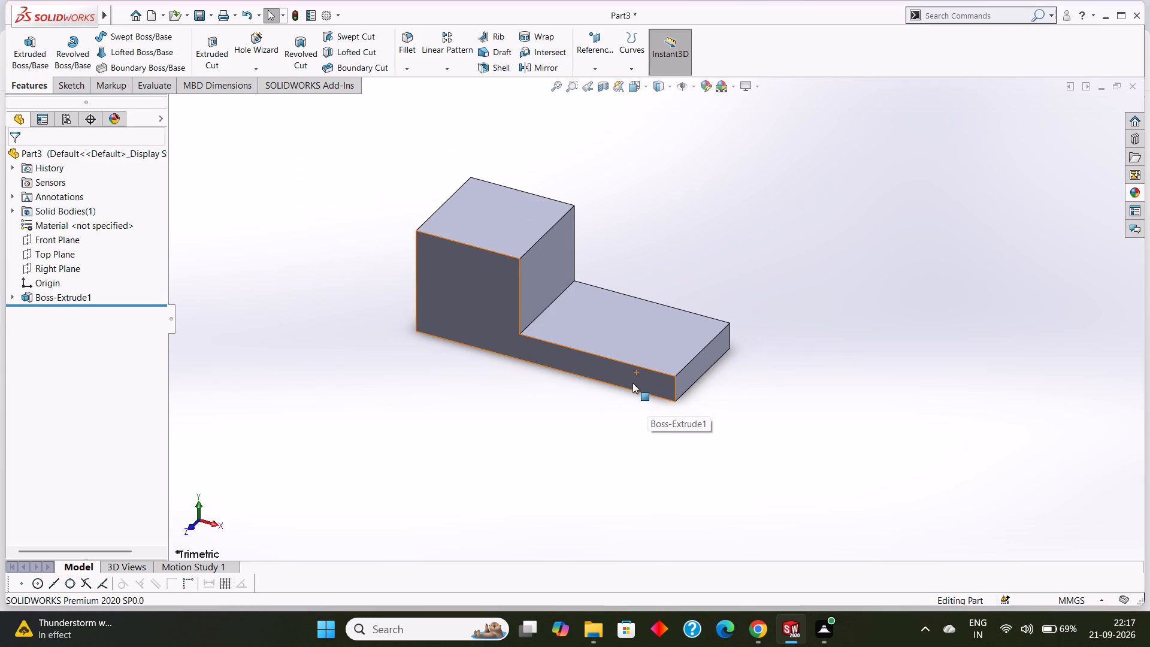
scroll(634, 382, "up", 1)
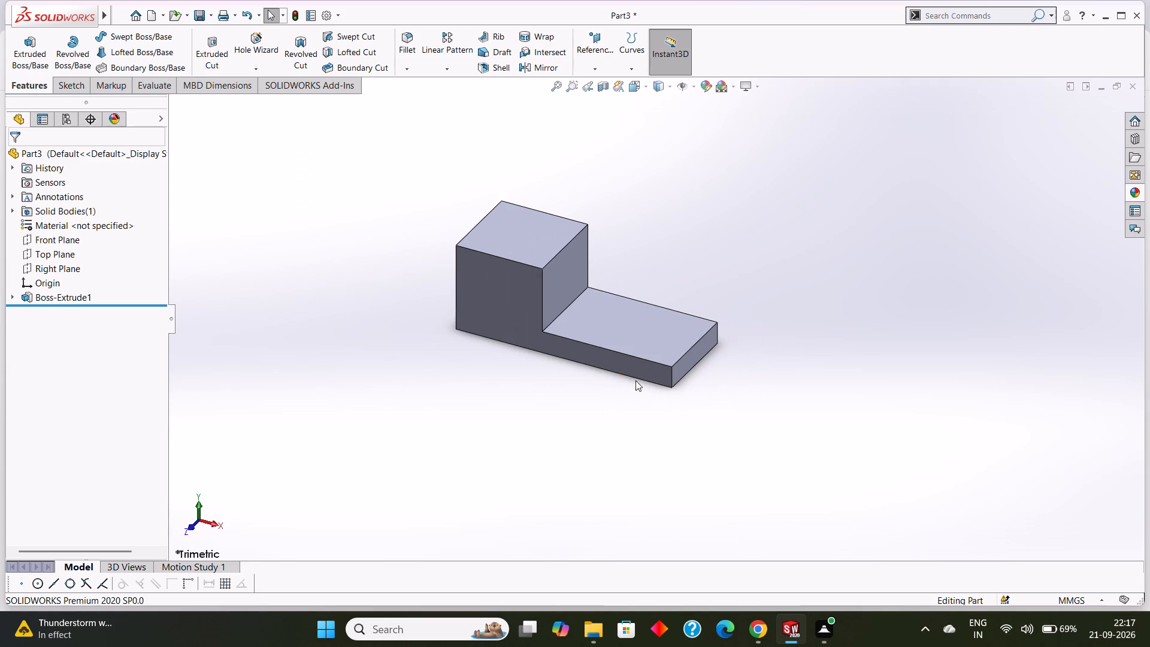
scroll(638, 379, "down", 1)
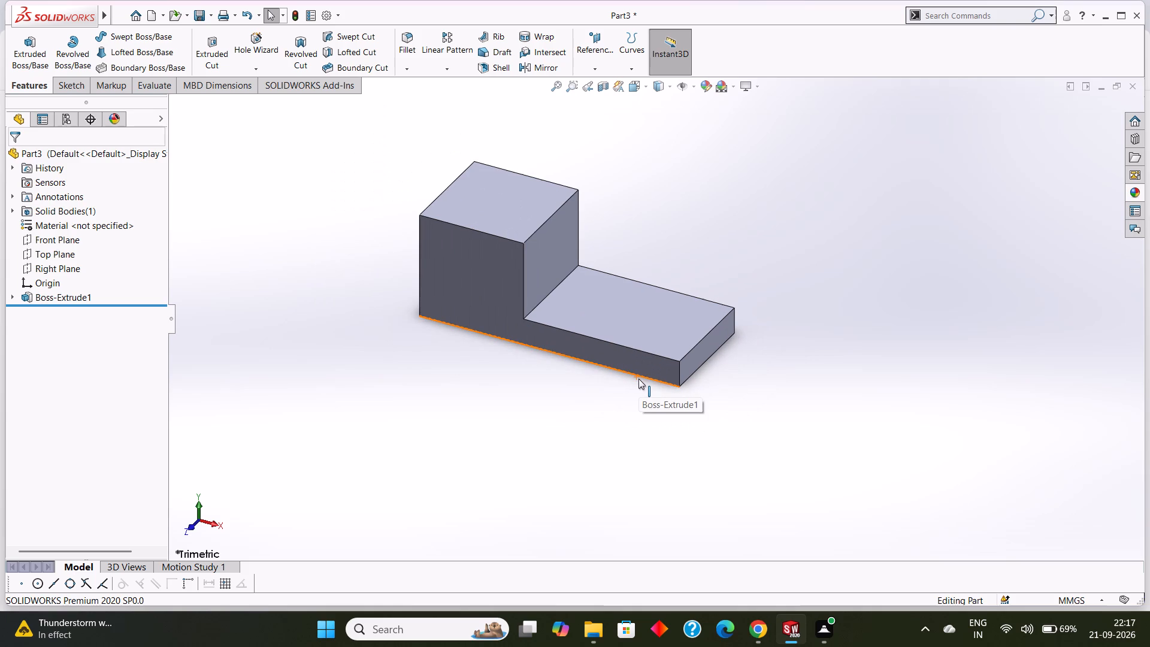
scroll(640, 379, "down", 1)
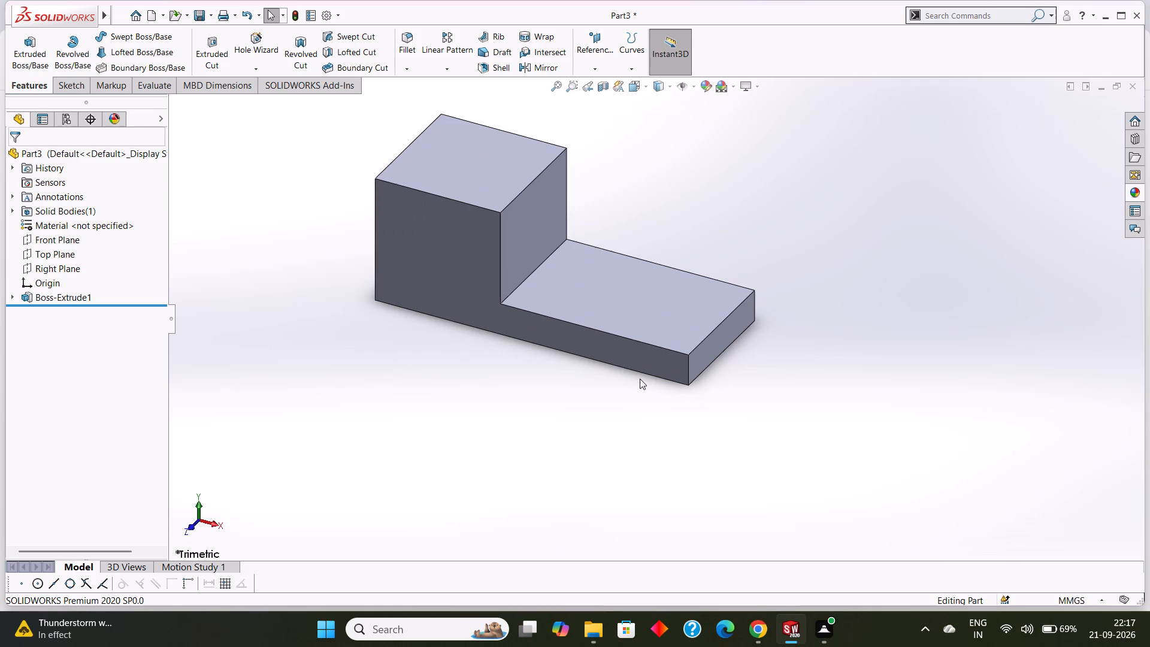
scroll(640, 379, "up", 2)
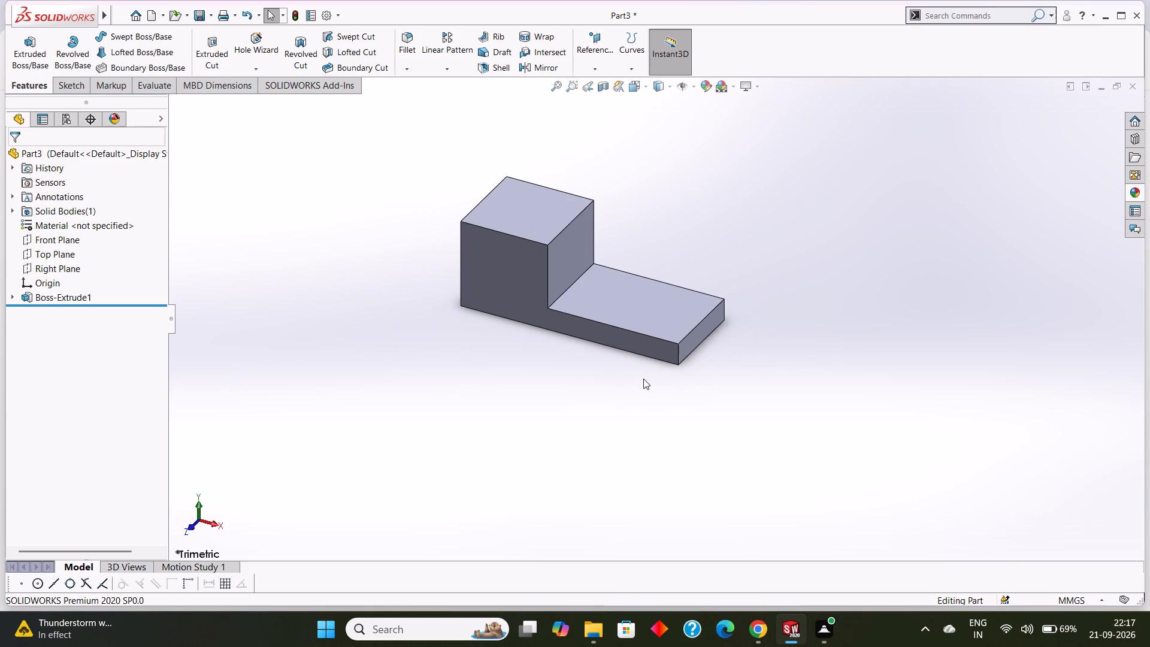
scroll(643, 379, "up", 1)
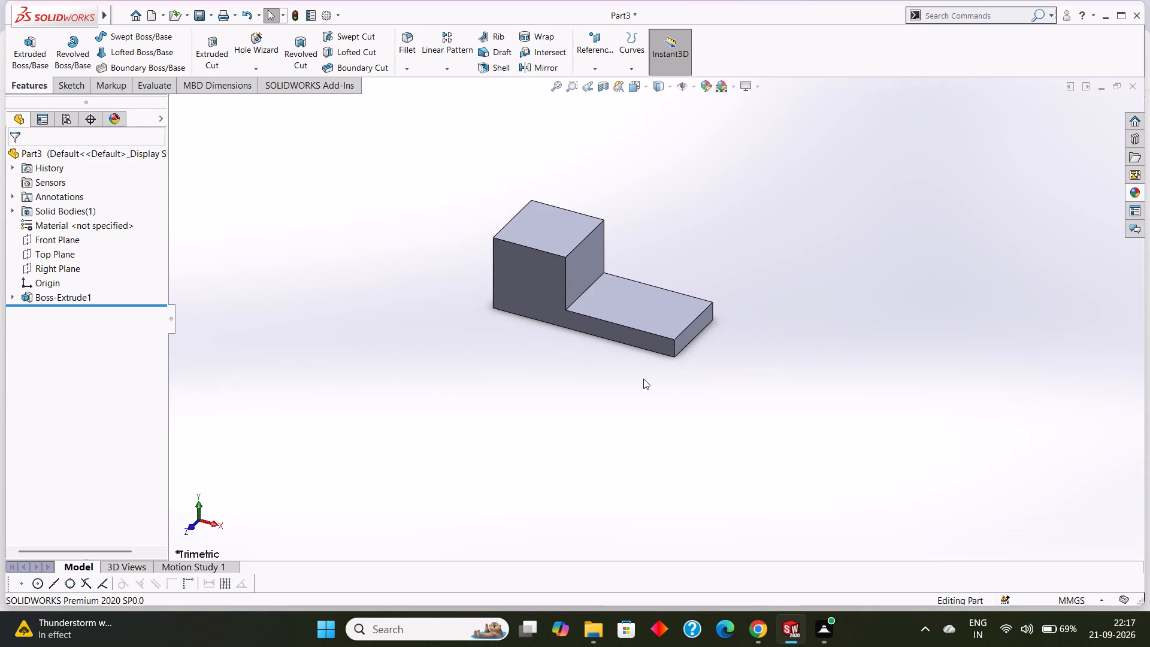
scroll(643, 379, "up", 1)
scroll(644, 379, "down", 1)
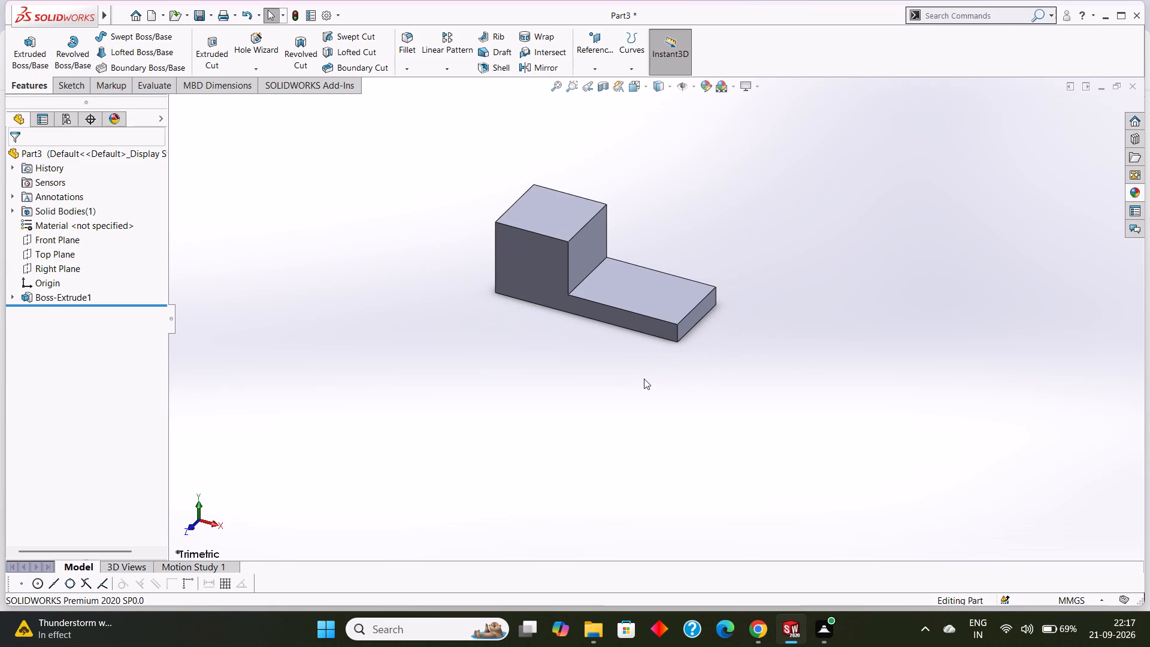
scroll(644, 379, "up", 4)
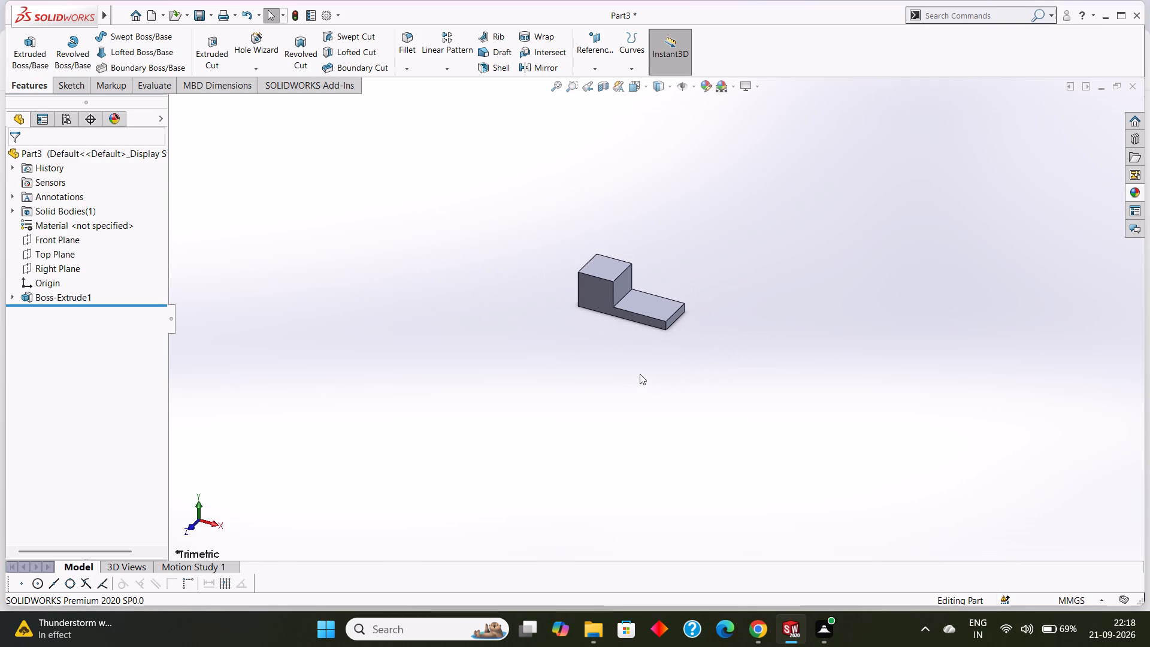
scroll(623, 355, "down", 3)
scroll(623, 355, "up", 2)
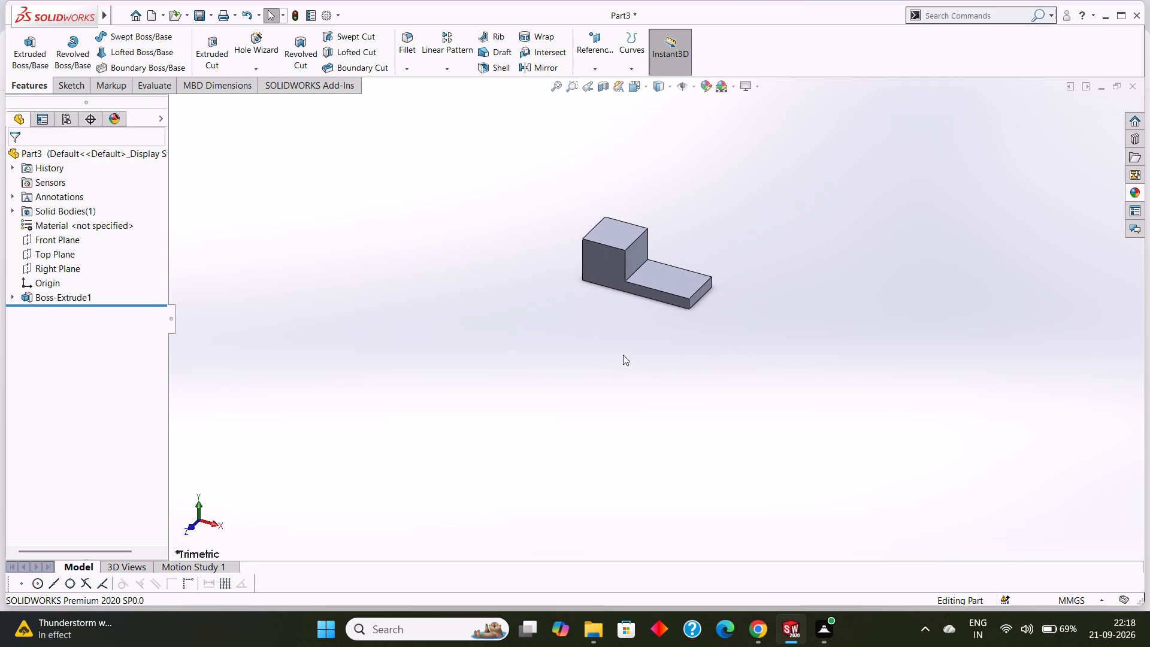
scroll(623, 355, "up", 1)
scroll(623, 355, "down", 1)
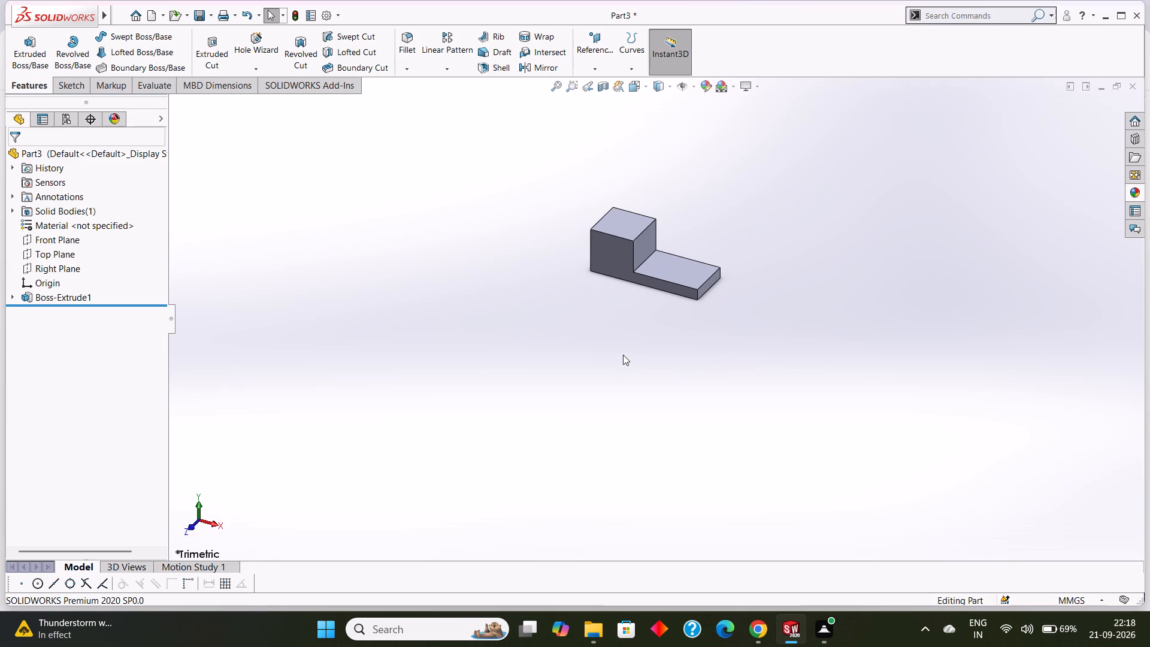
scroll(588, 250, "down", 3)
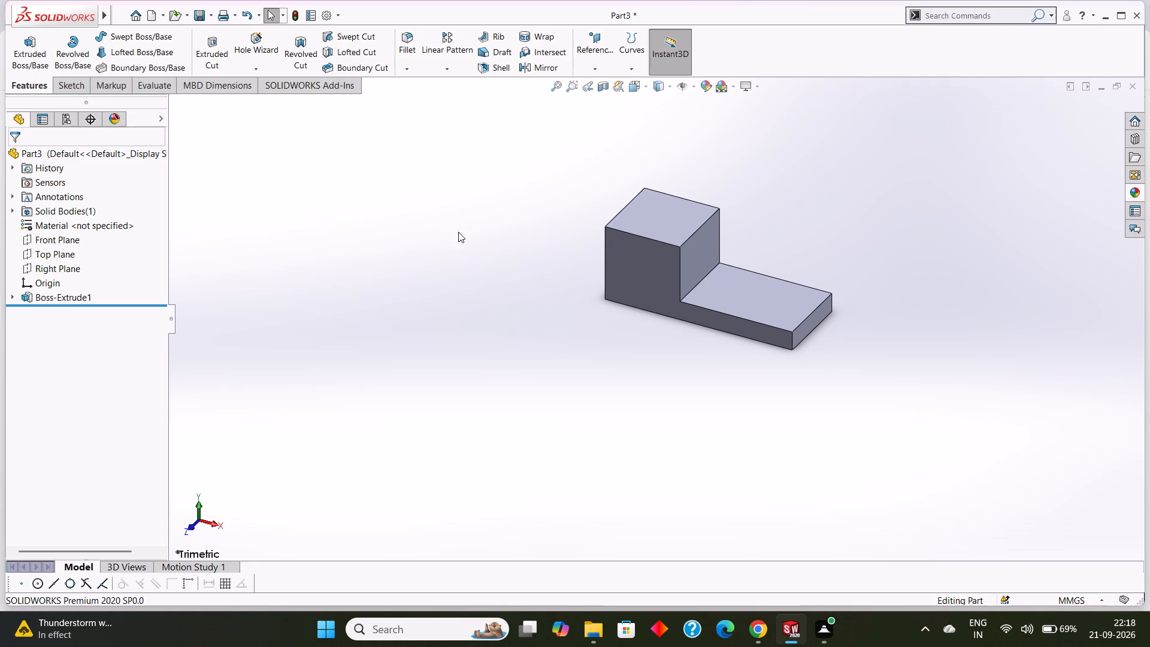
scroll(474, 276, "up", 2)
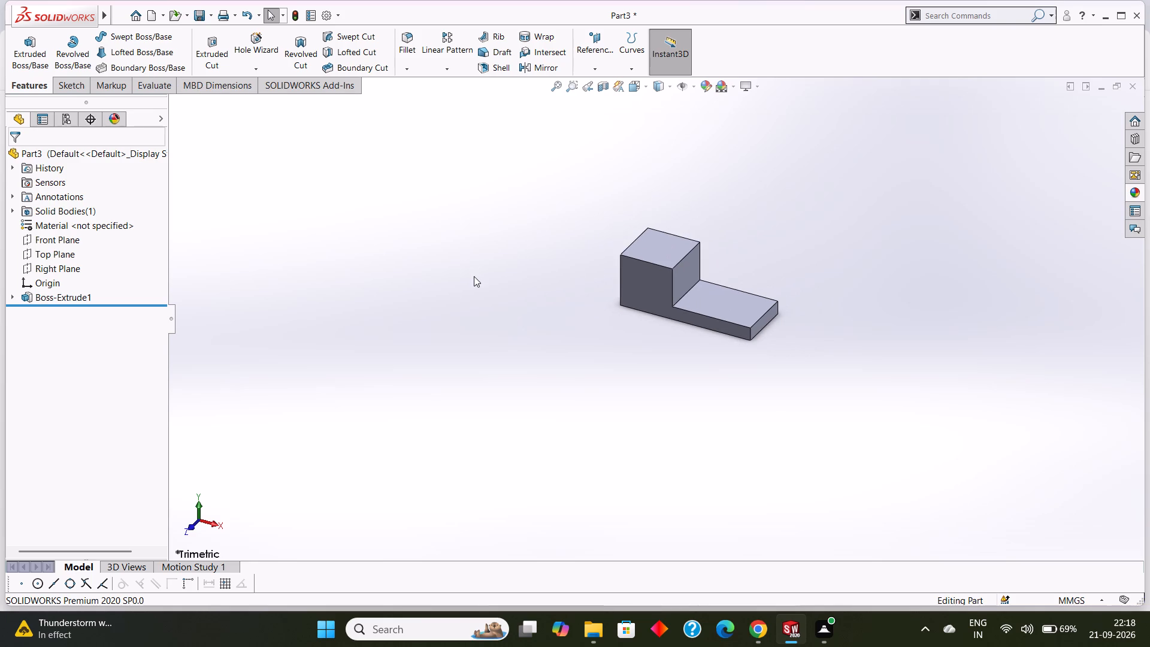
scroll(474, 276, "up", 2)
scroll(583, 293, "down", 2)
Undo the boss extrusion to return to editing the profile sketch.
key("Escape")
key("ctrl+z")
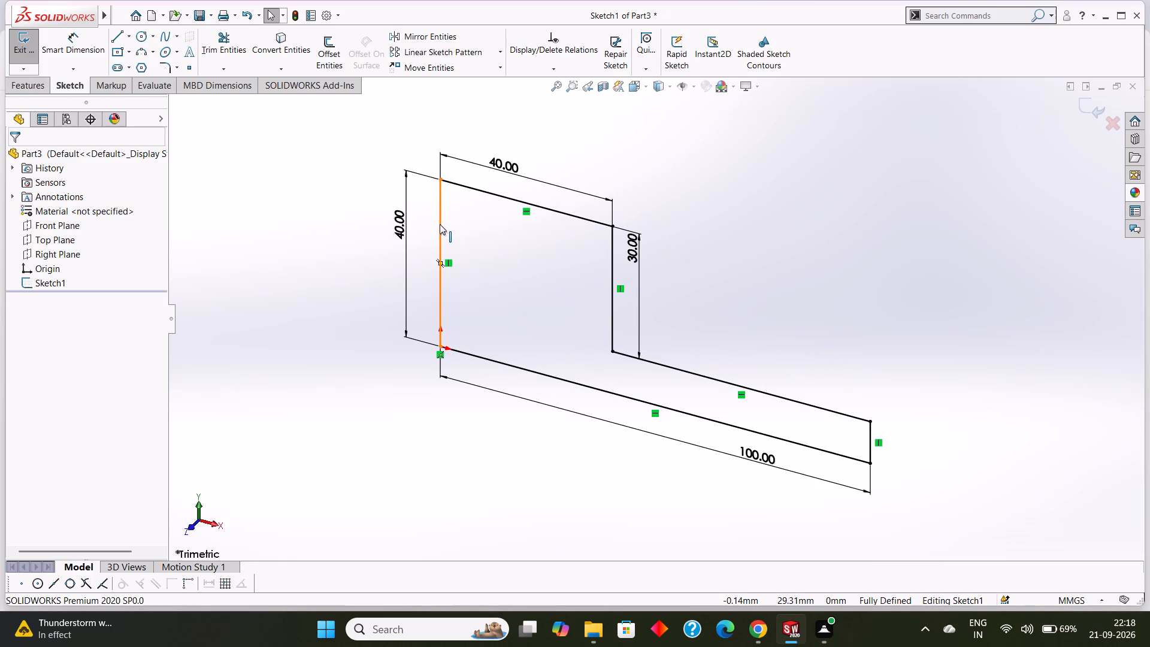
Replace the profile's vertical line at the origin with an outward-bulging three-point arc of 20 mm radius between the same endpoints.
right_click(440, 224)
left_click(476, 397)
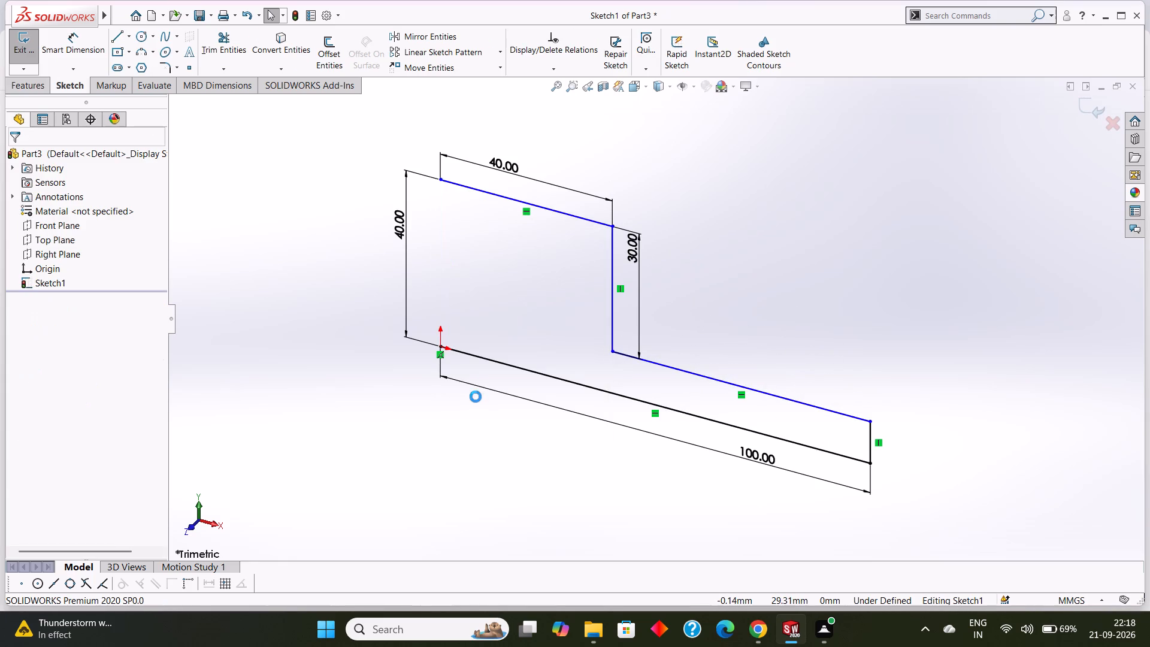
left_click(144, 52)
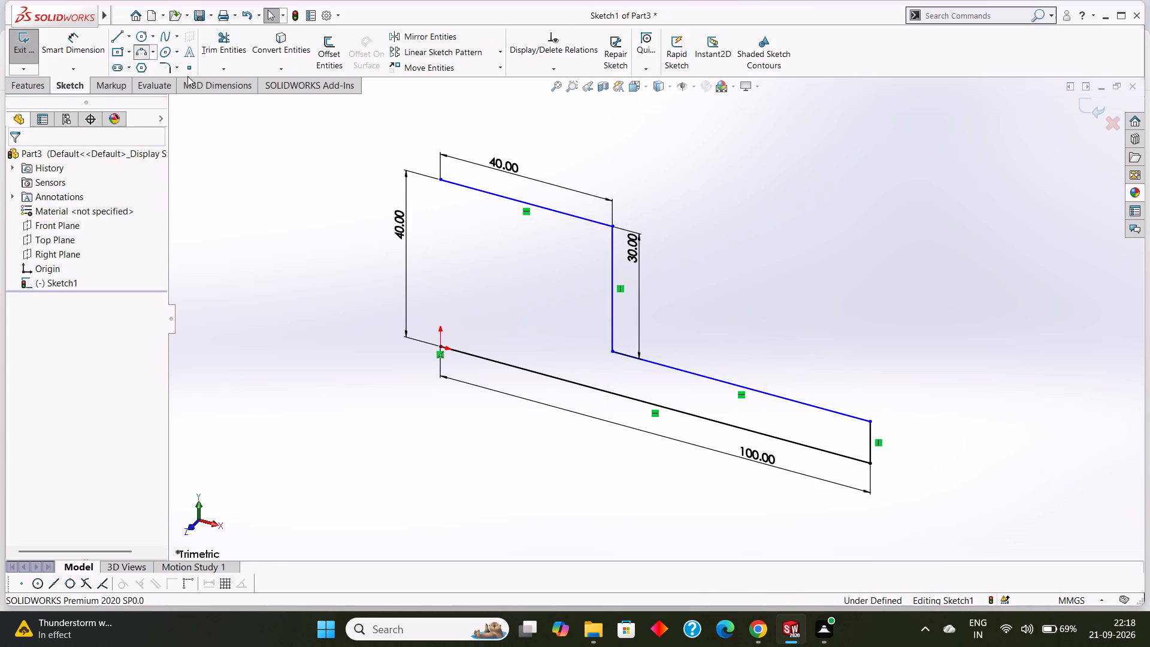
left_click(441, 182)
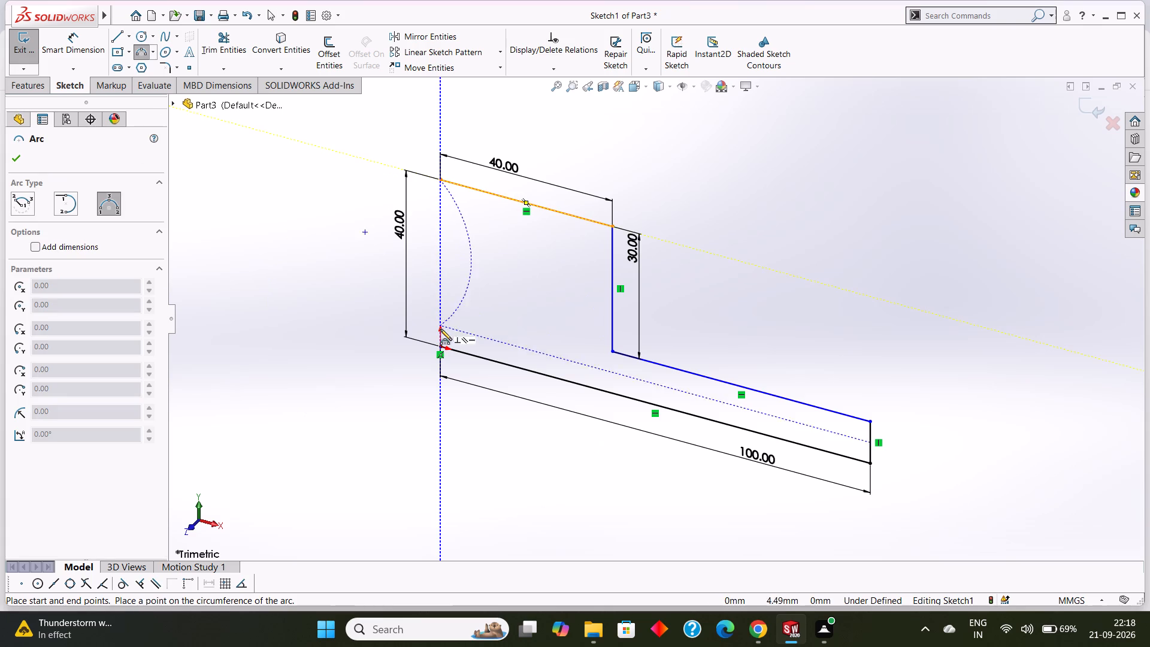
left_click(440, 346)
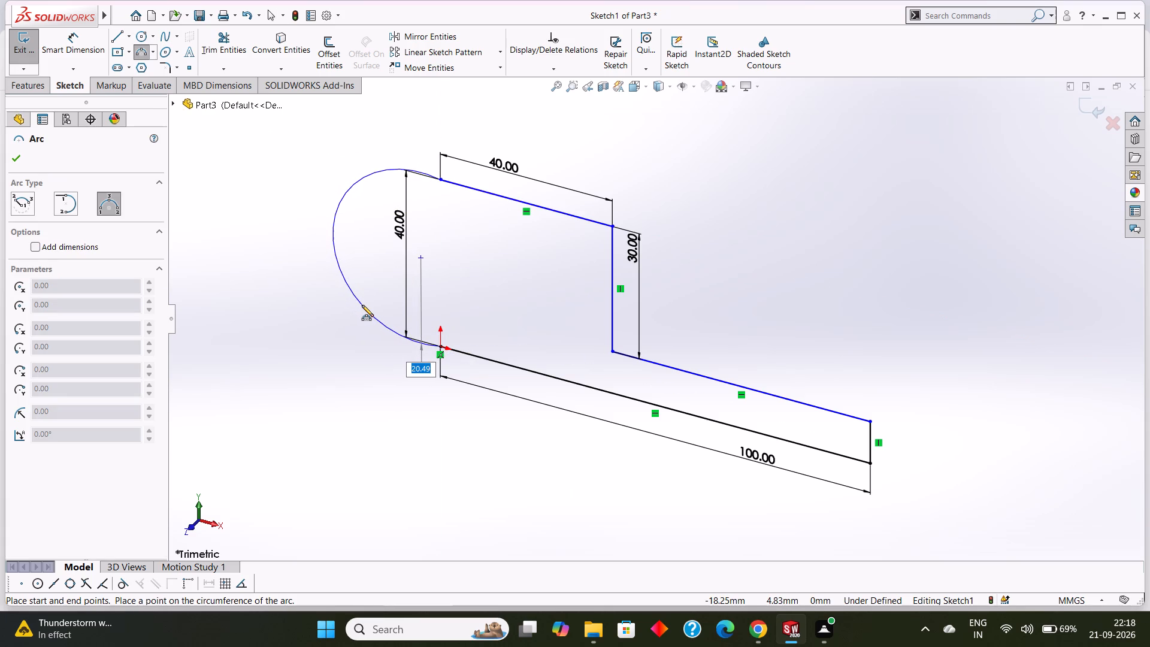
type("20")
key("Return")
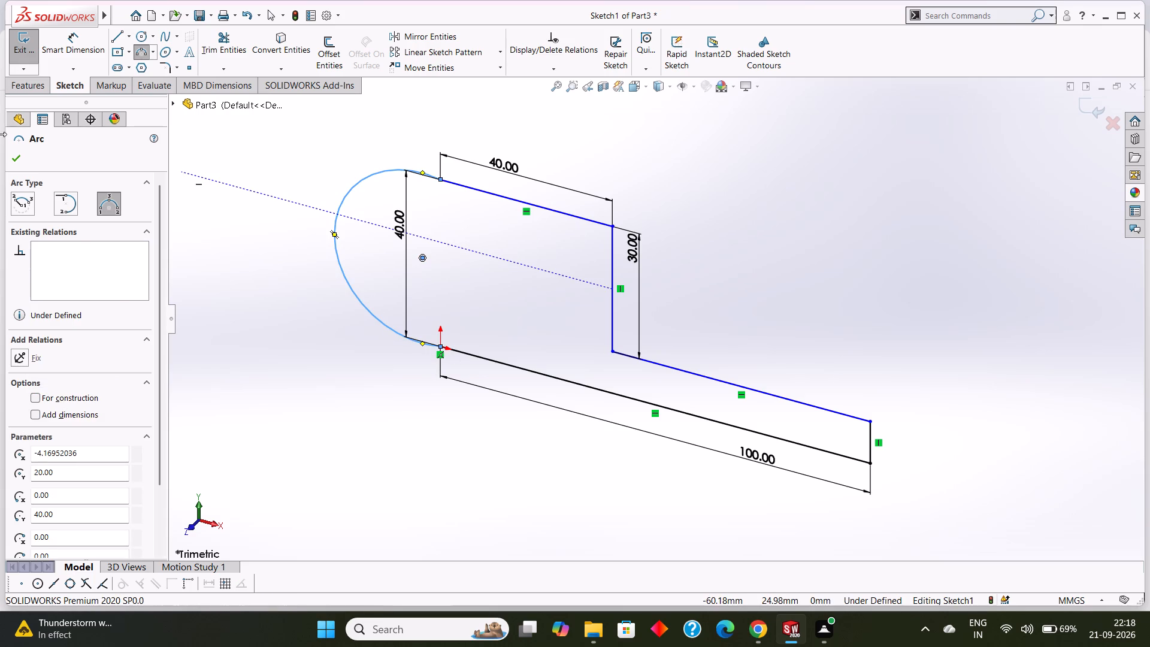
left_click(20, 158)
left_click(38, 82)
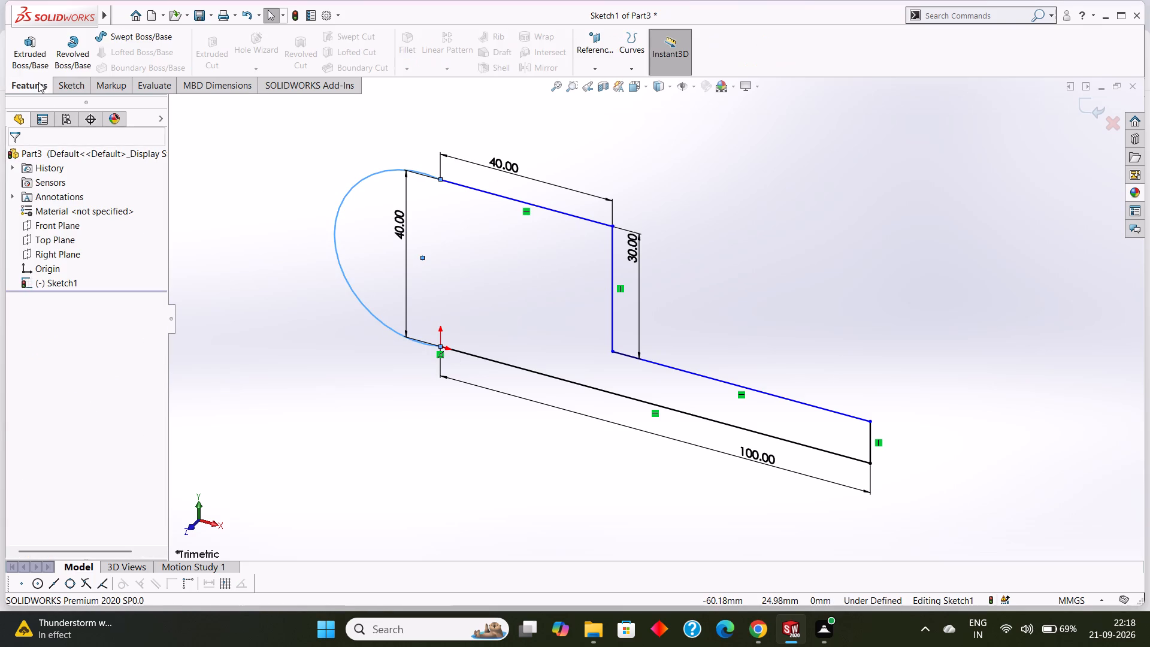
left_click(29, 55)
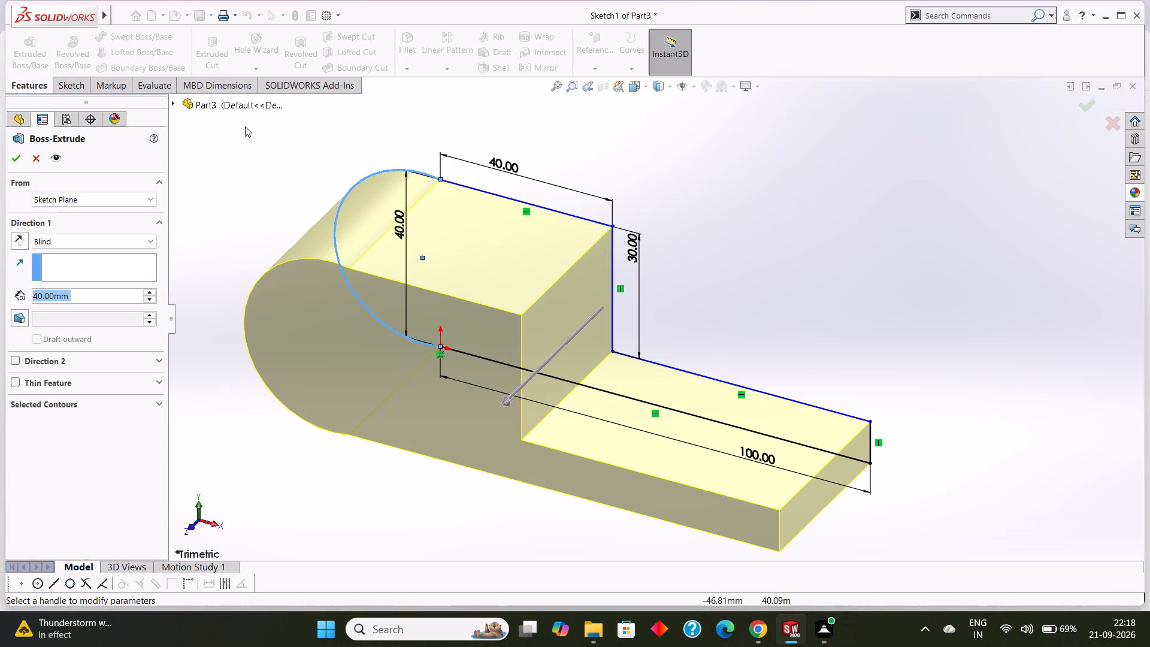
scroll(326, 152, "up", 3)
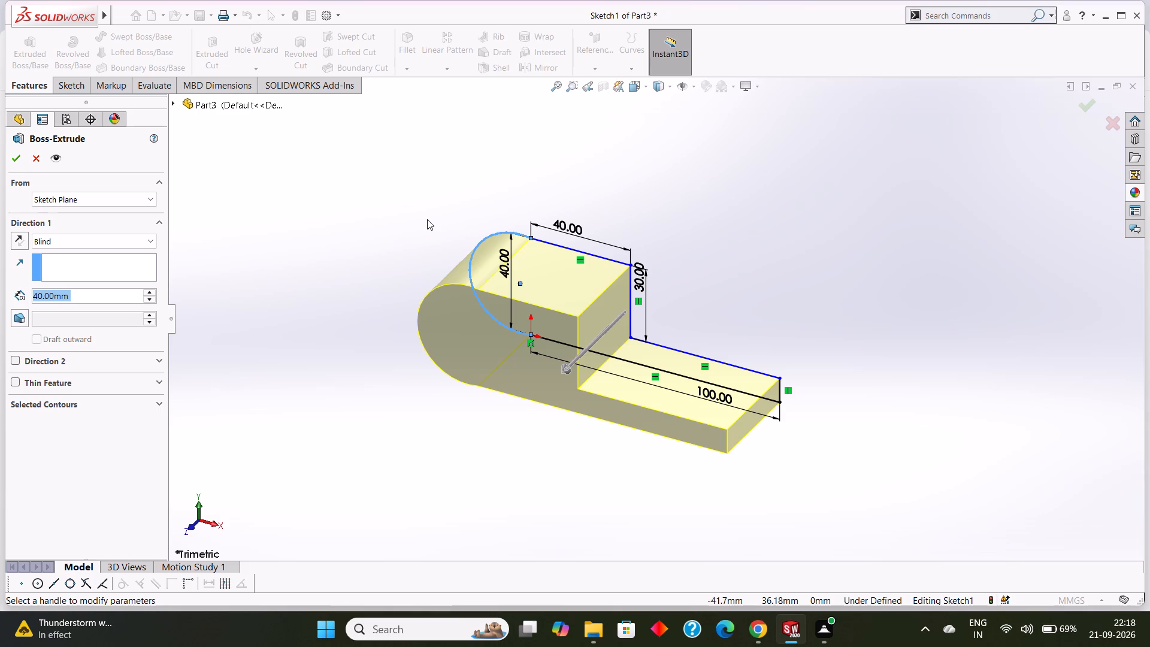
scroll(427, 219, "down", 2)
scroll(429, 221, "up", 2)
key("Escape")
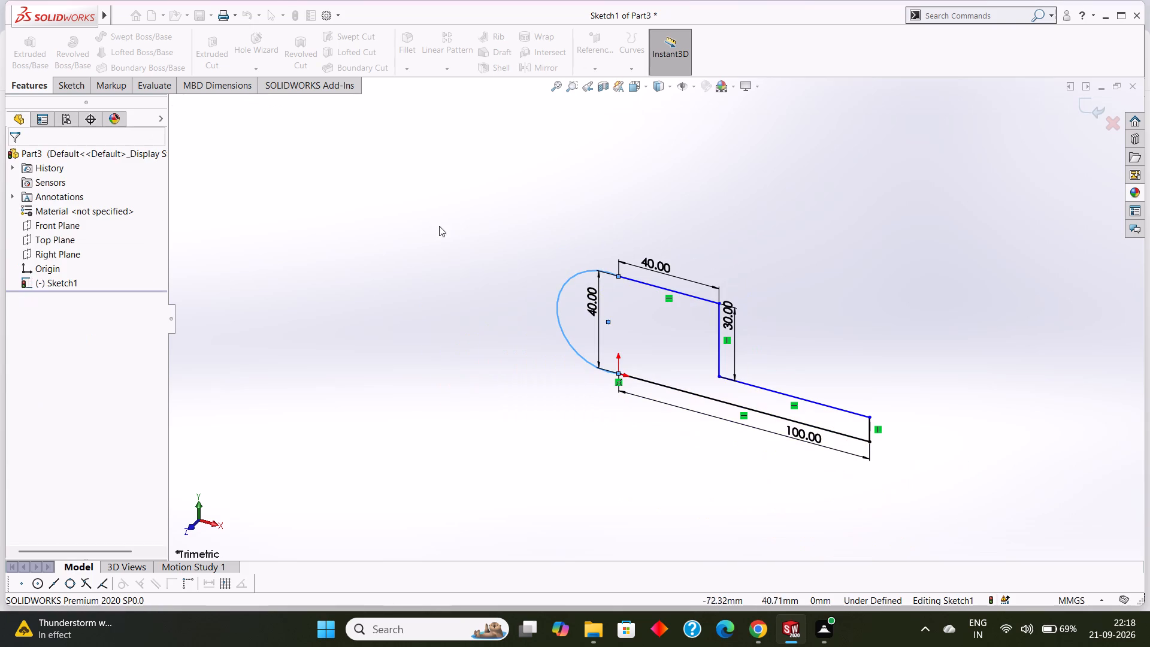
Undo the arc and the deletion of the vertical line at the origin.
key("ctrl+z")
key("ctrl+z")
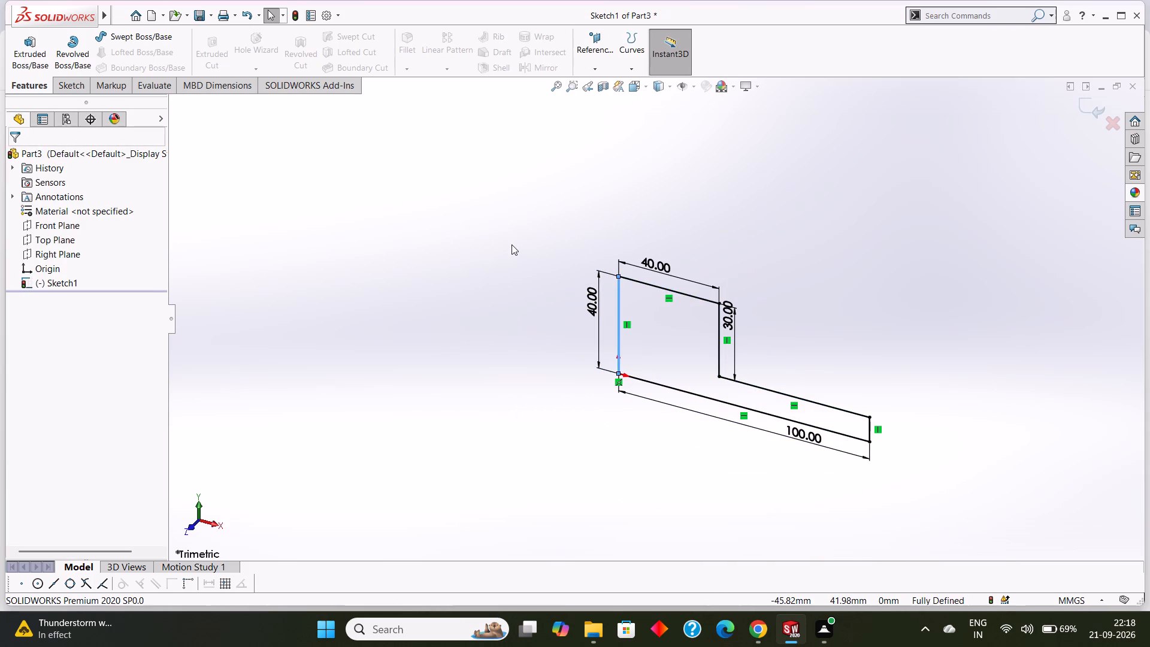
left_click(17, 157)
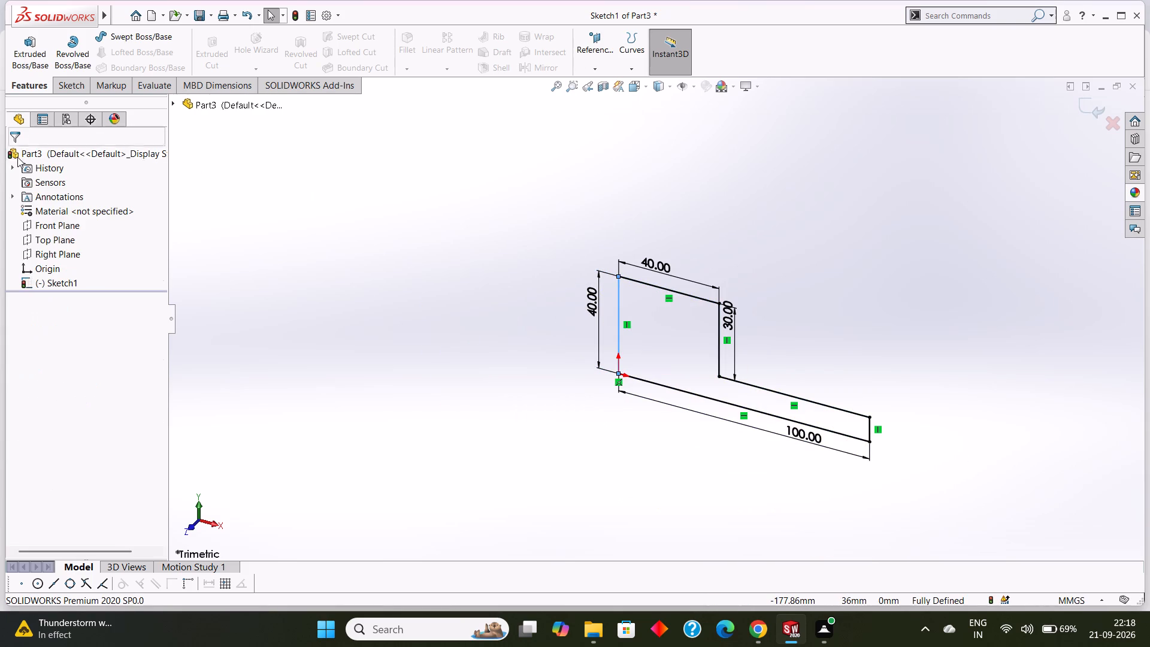
Extrude the L-shaped profile as a blind boss to a depth of 40 mm.
left_click(28, 57)
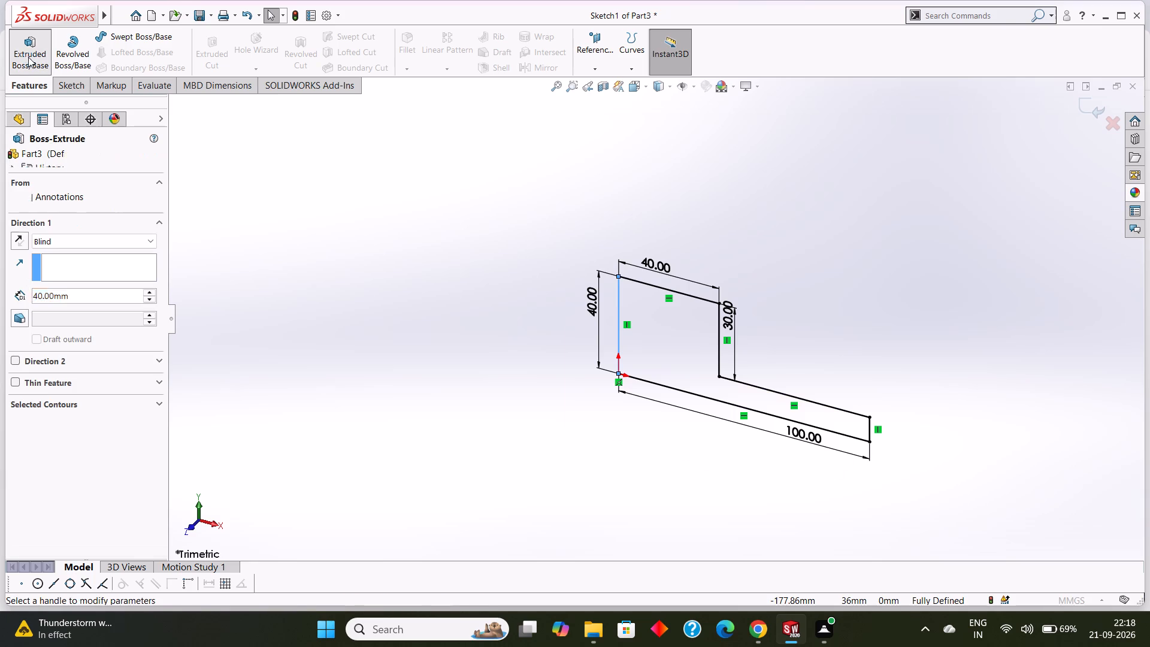
left_click(20, 160)
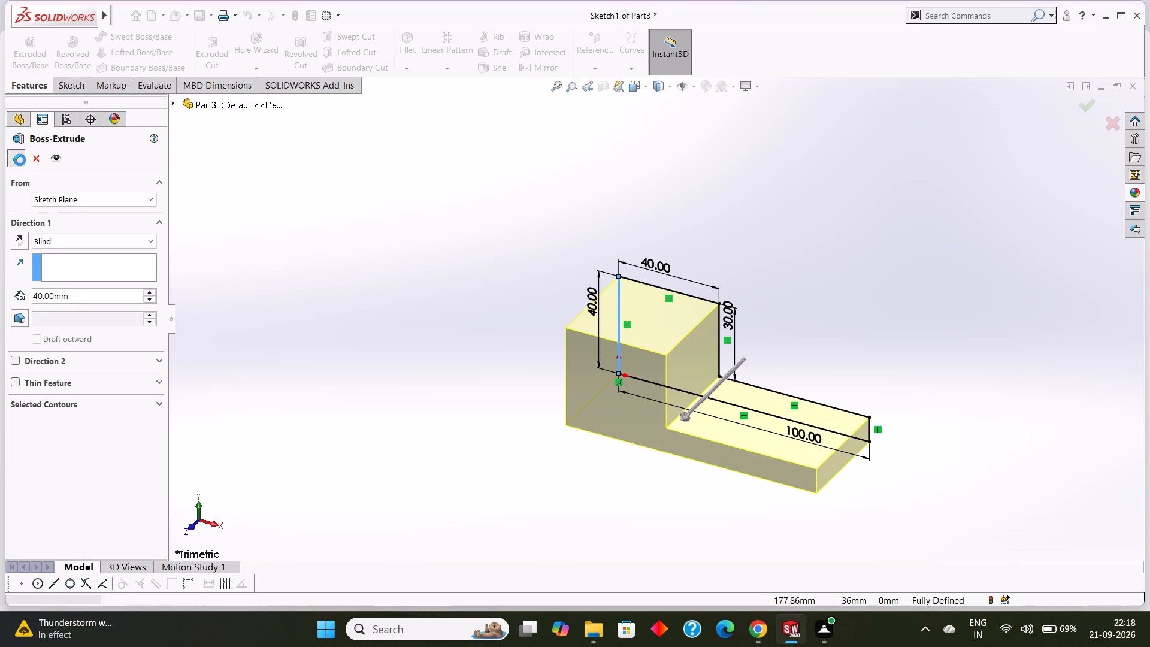
scroll(364, 256, "down", 1)
left_click(364, 256)
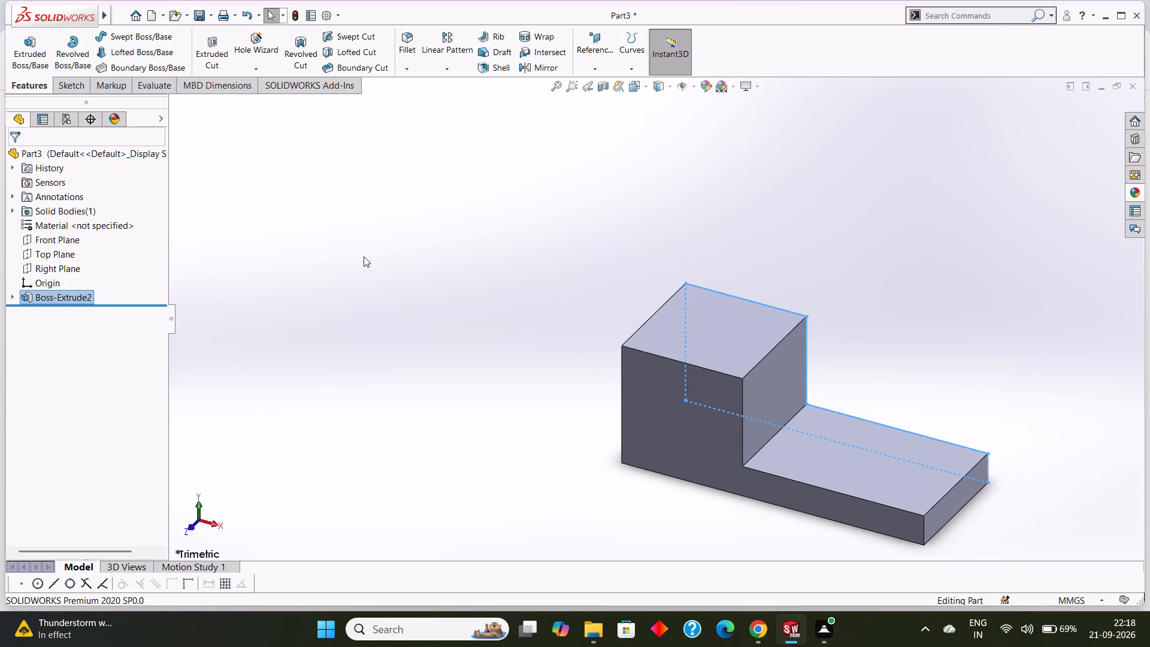
scroll(483, 283, "up", 3)
scroll(582, 338, "down", 2)
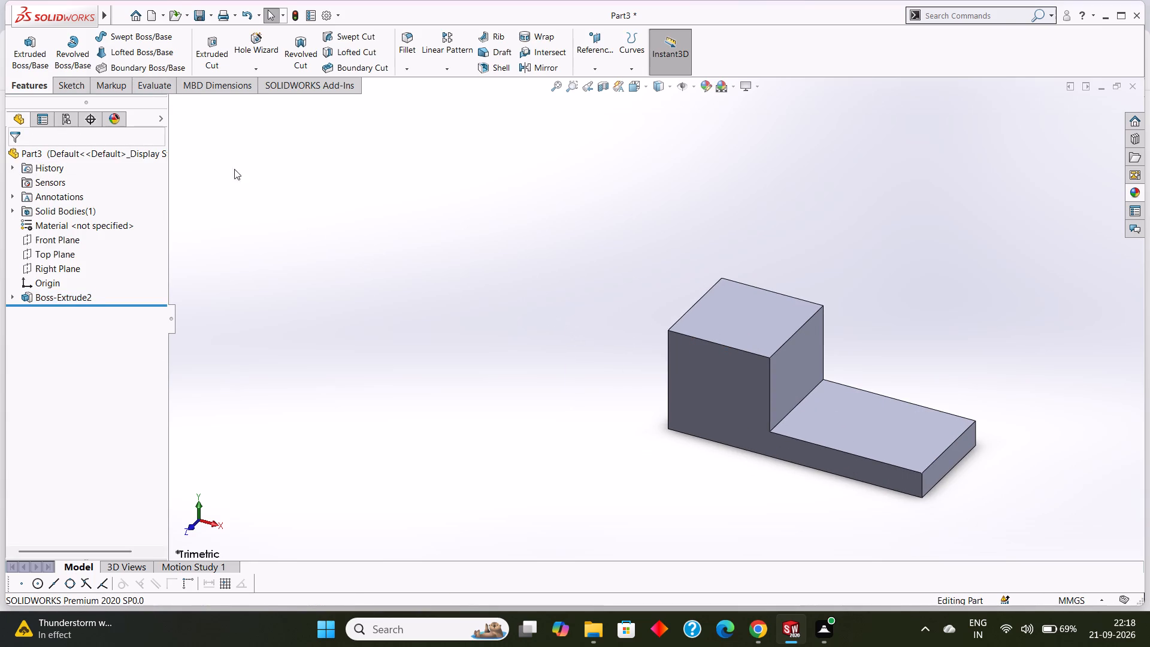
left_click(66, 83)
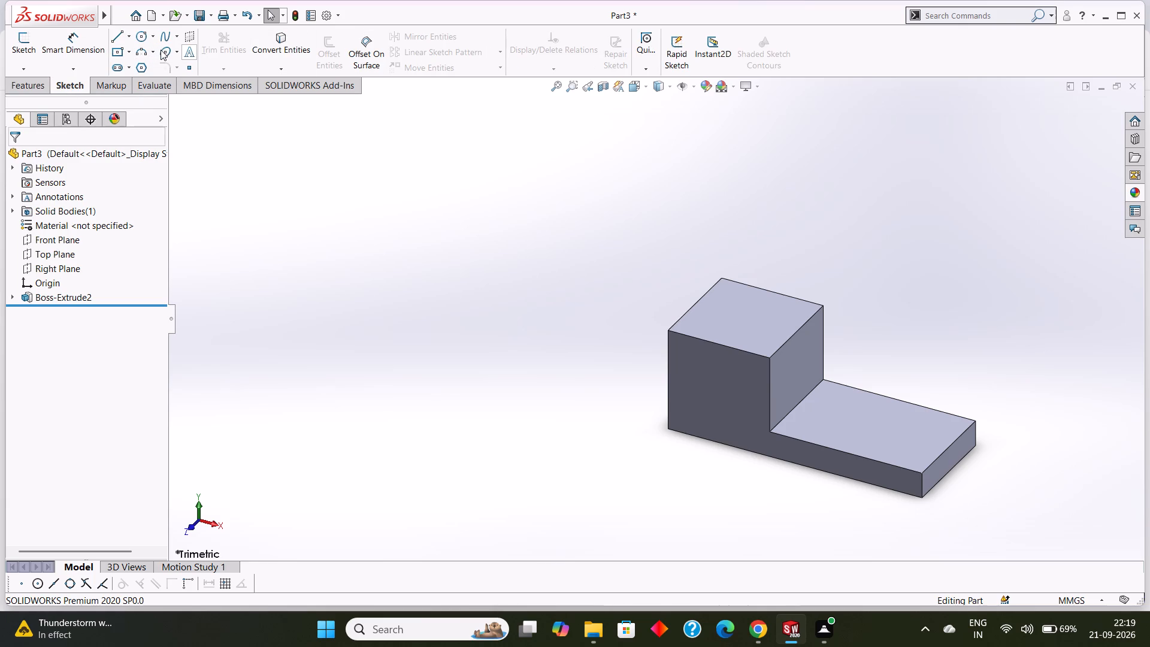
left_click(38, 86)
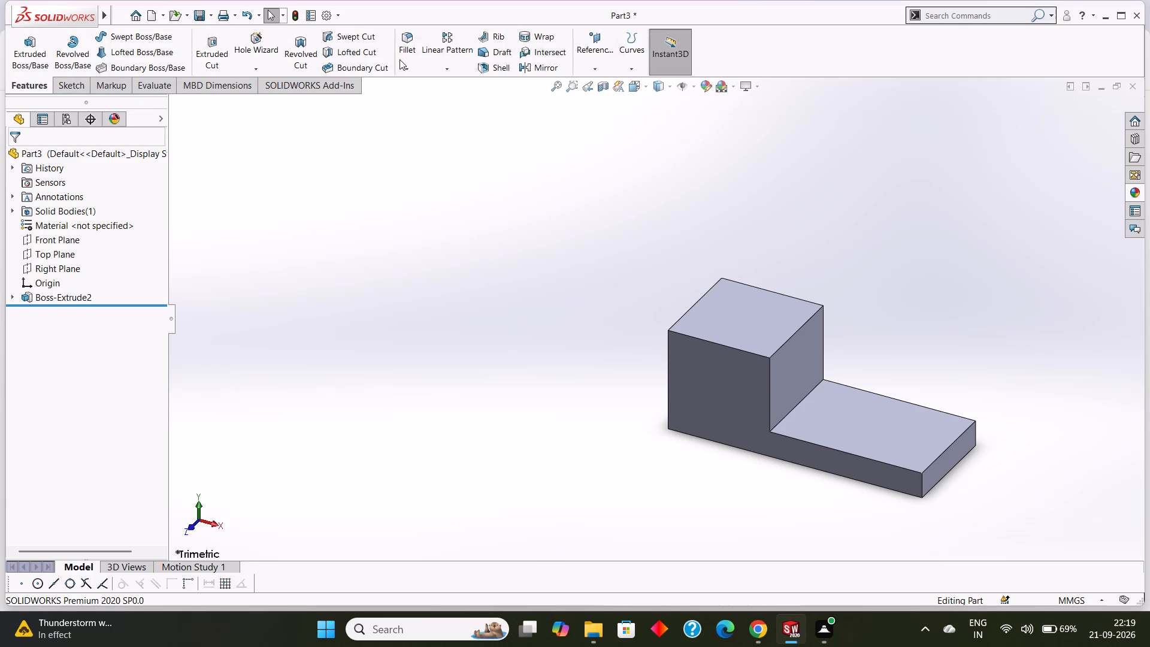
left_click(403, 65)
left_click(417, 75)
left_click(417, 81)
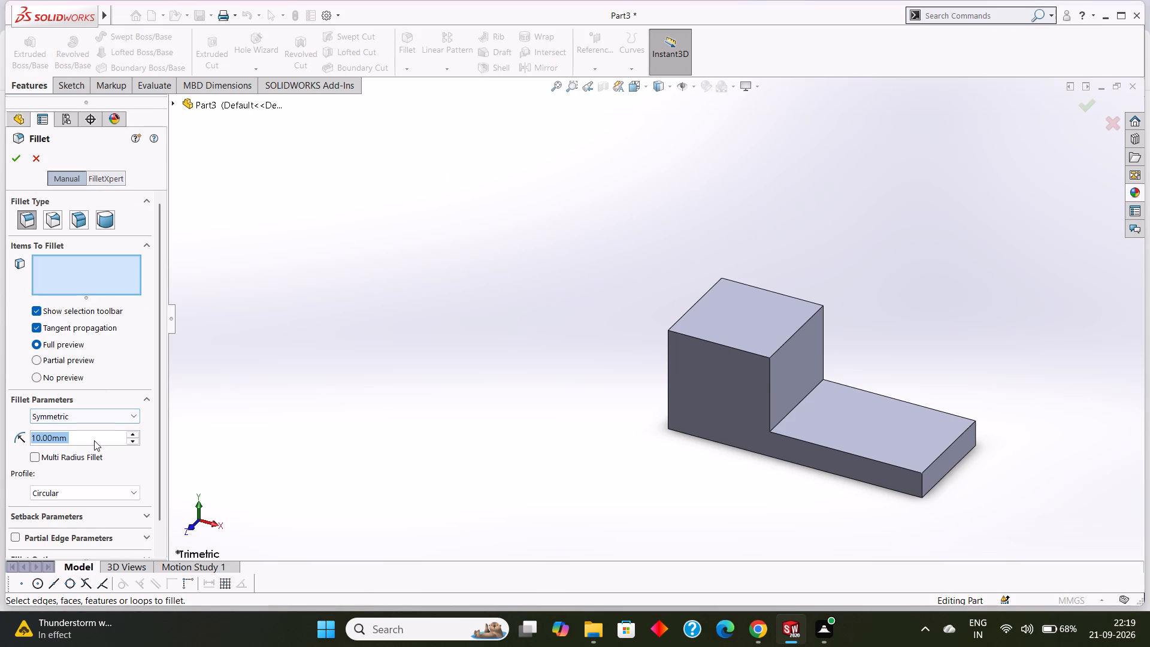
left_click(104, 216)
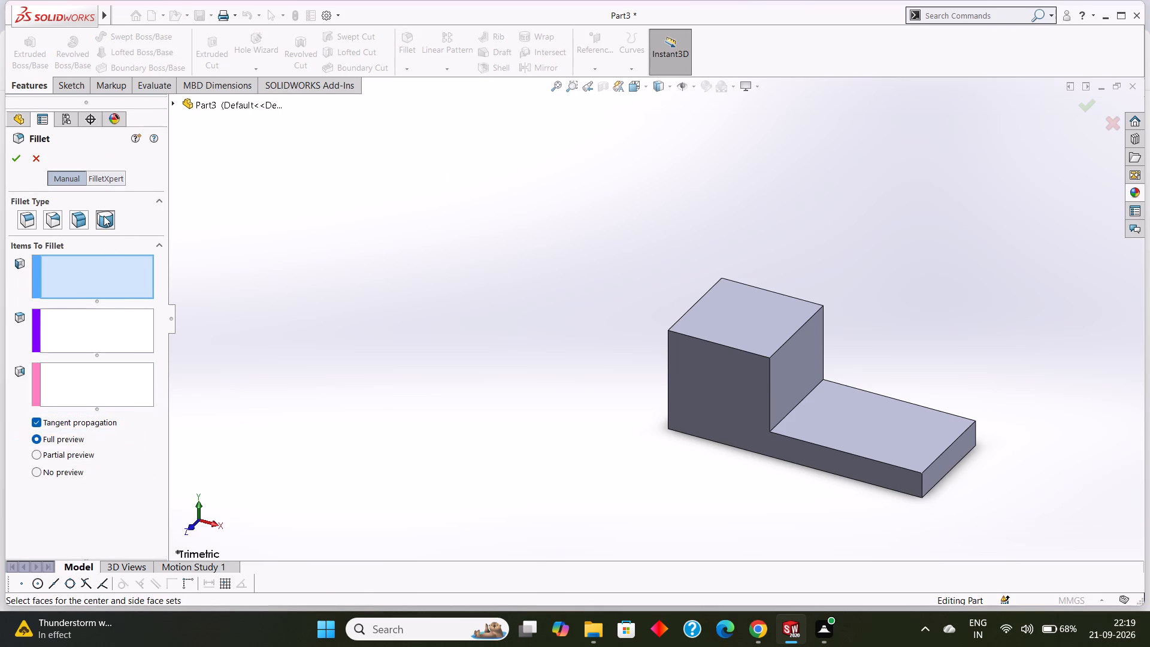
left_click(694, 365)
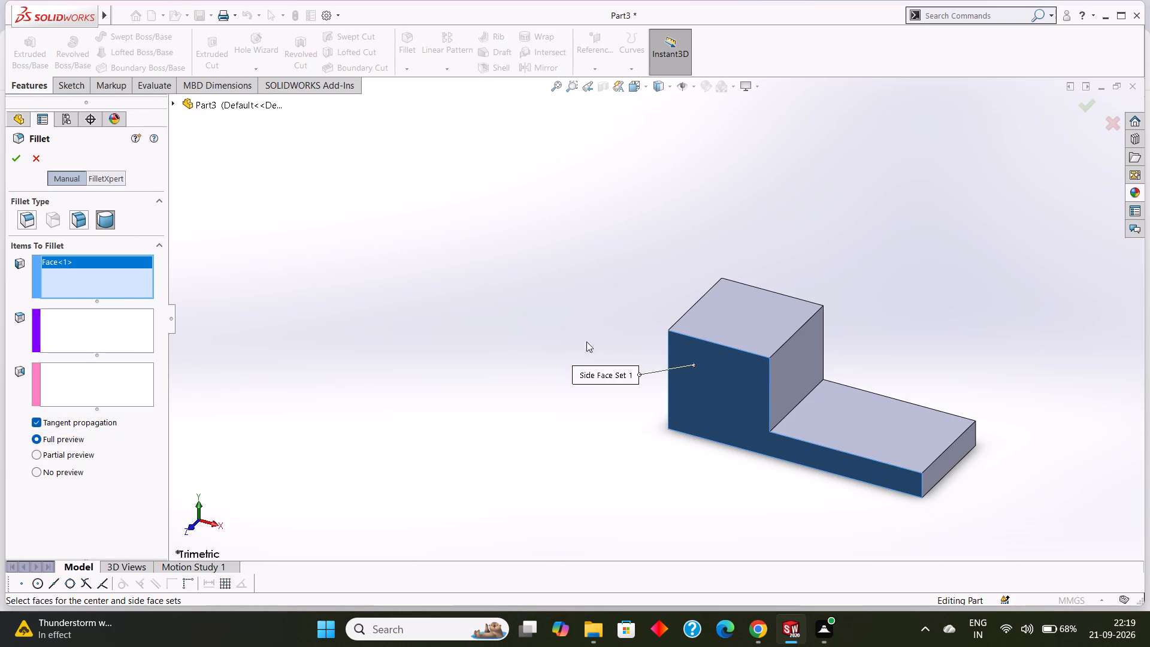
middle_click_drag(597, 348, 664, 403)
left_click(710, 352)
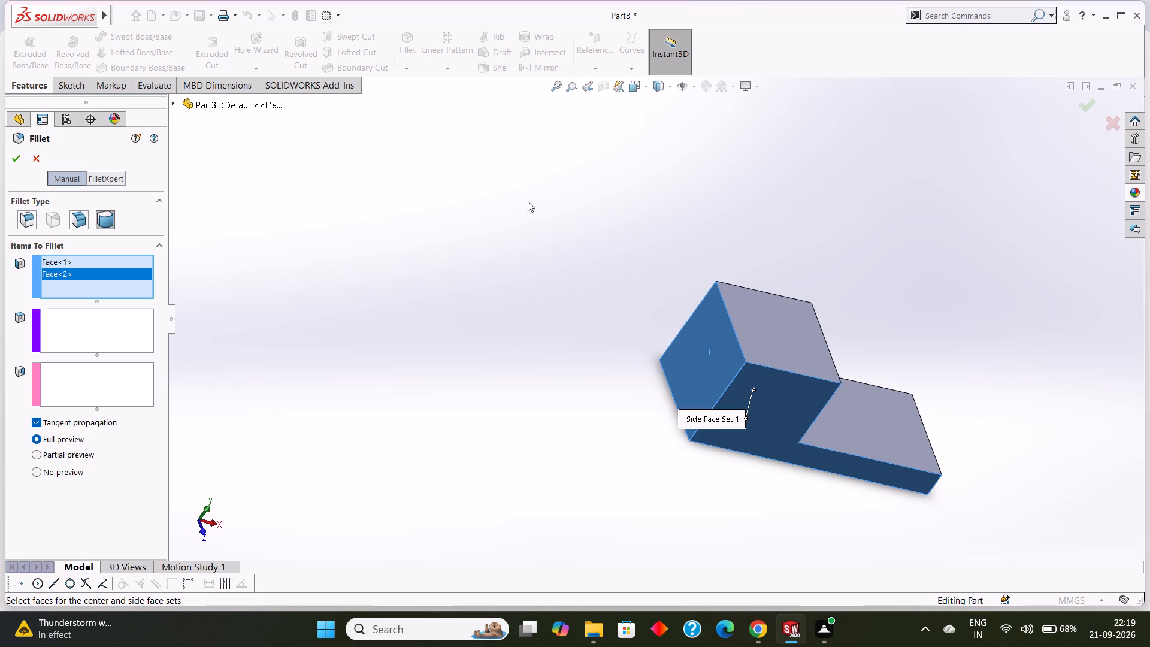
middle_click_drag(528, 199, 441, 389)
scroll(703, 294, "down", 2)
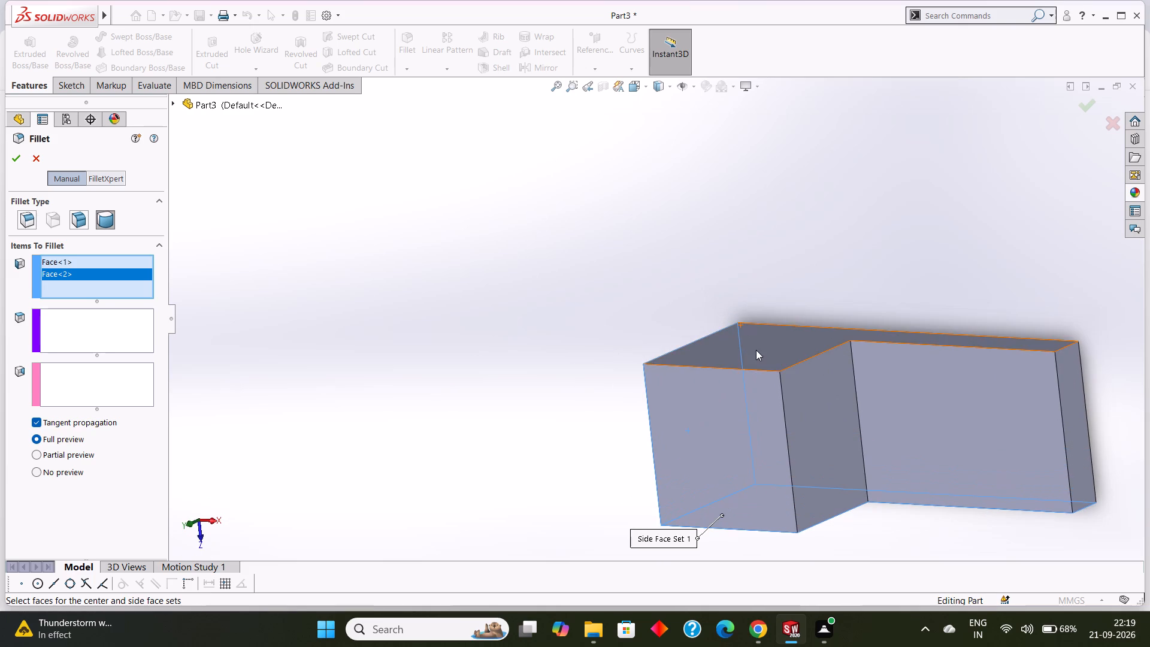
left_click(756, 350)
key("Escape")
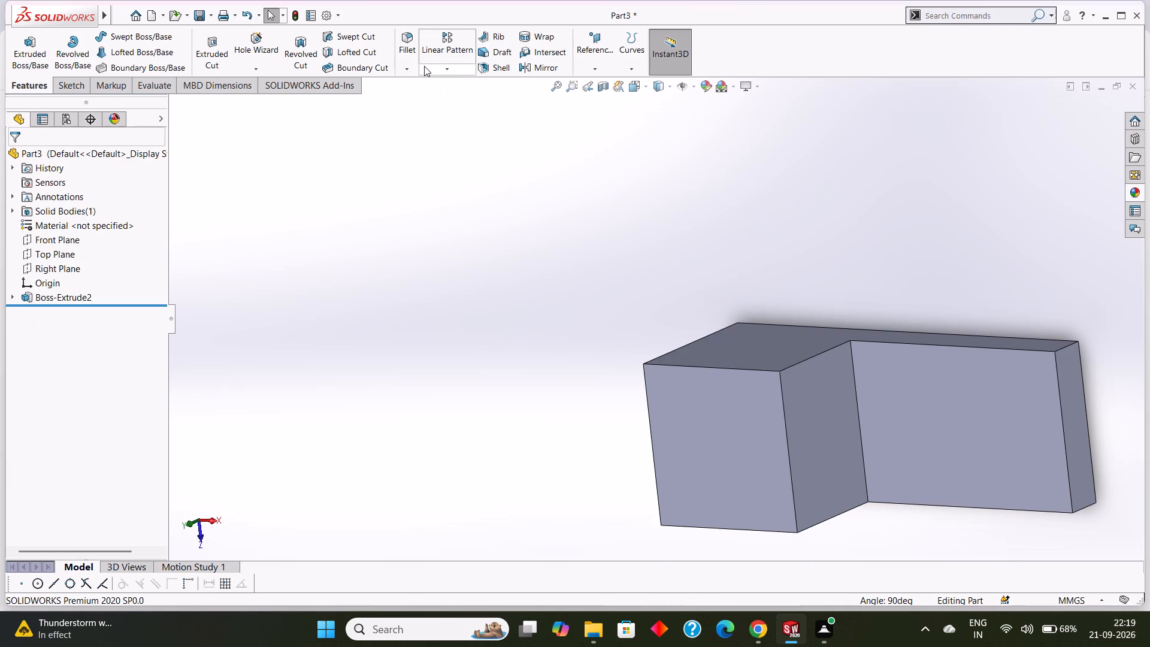
Apply a full round fillet to the tall block's outer end face, using the two opposite L-shaped faces as side face sets.
left_click(405, 69)
left_click(421, 85)
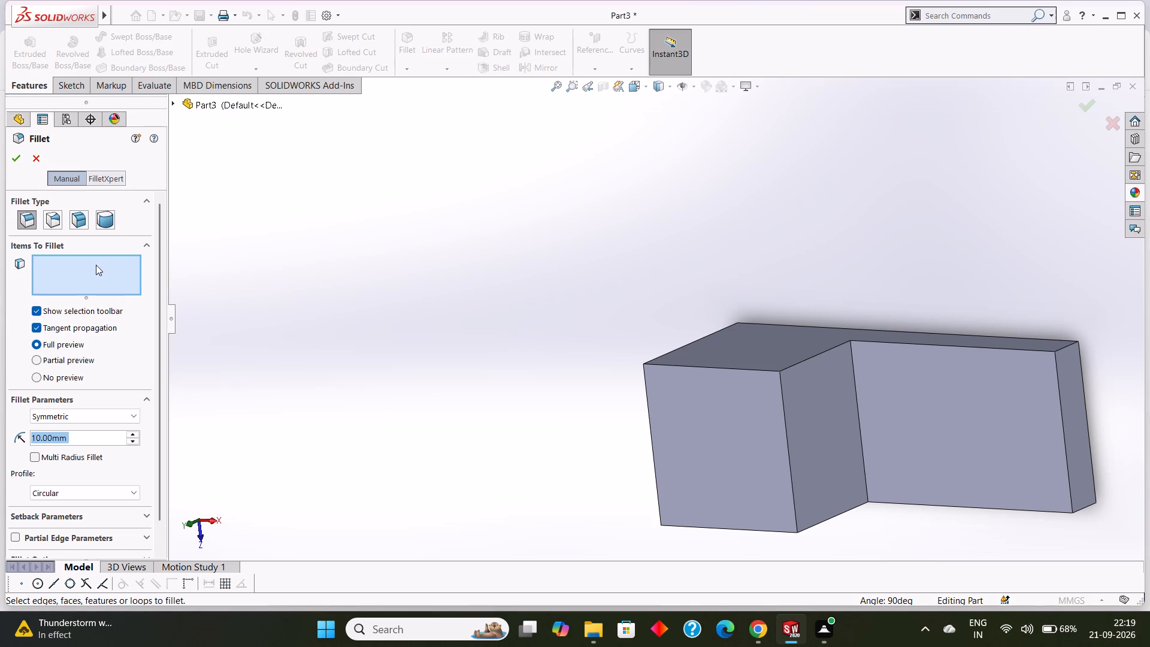
left_click(102, 219)
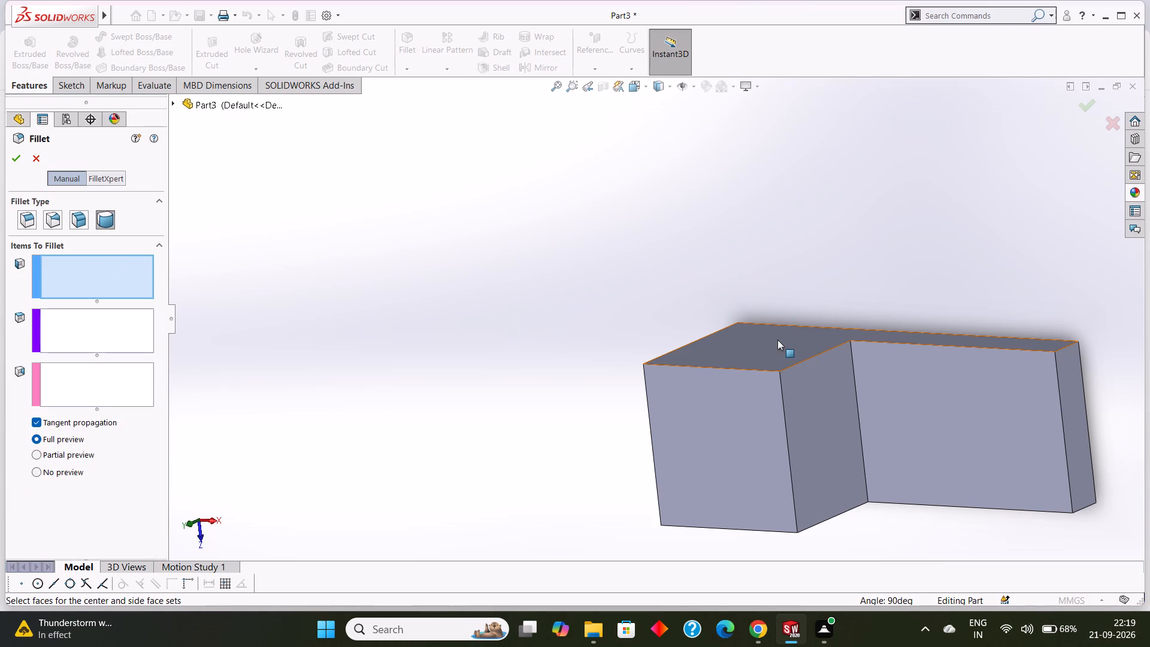
left_click(777, 340)
middle_click_drag(616, 323, 668, 213)
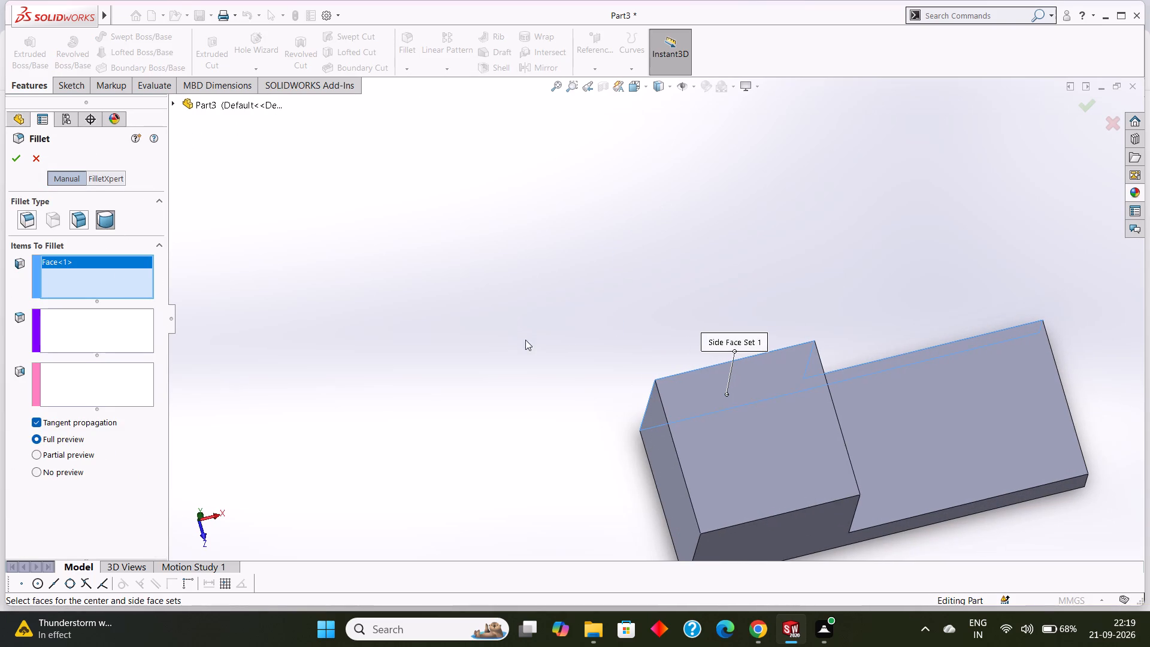
middle_click_drag(532, 328, 579, 265)
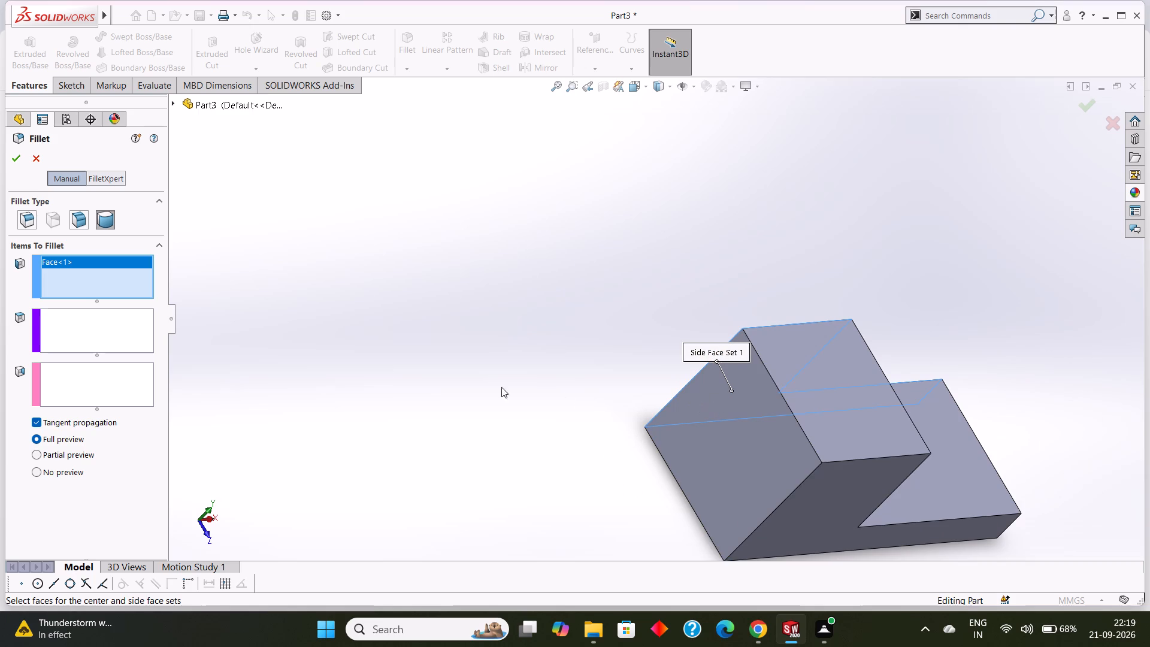
left_click(137, 322)
left_click(725, 408)
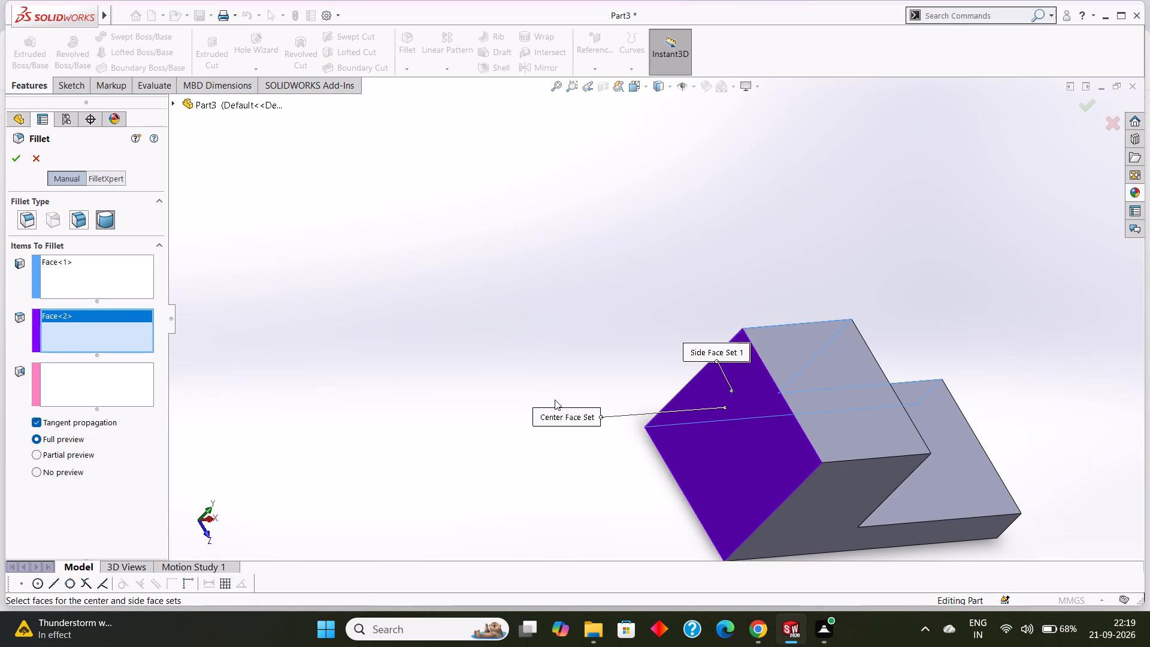
scroll(526, 391, "up", 1)
middle_click_drag(525, 389, 450, 293)
left_click(73, 389)
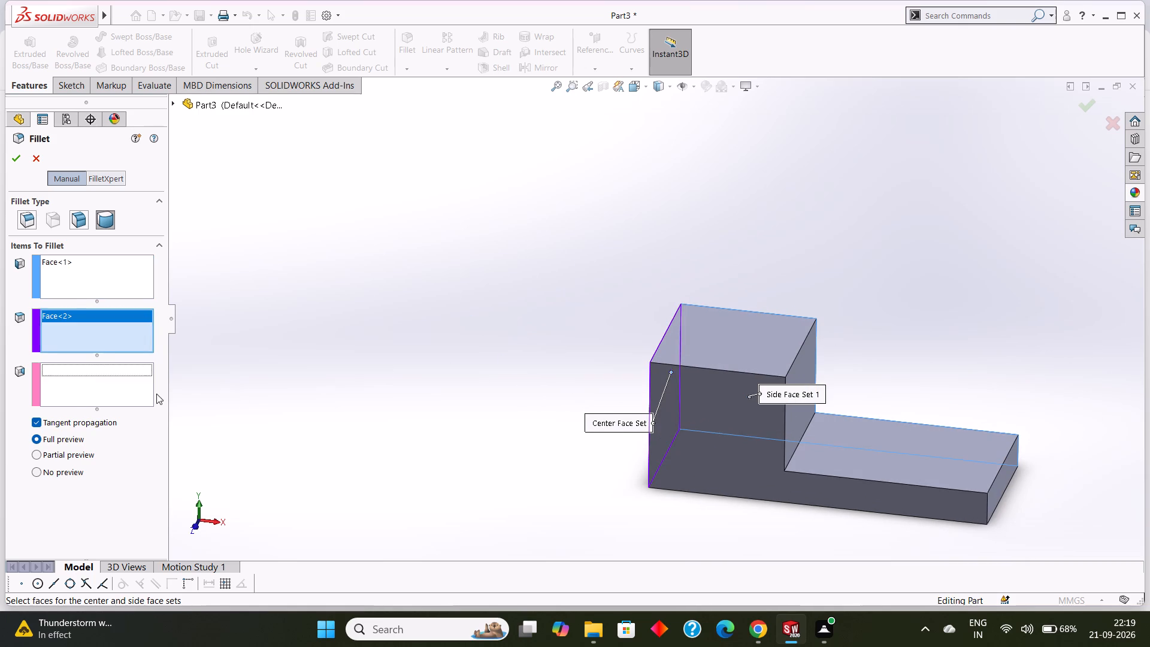
left_click(729, 413)
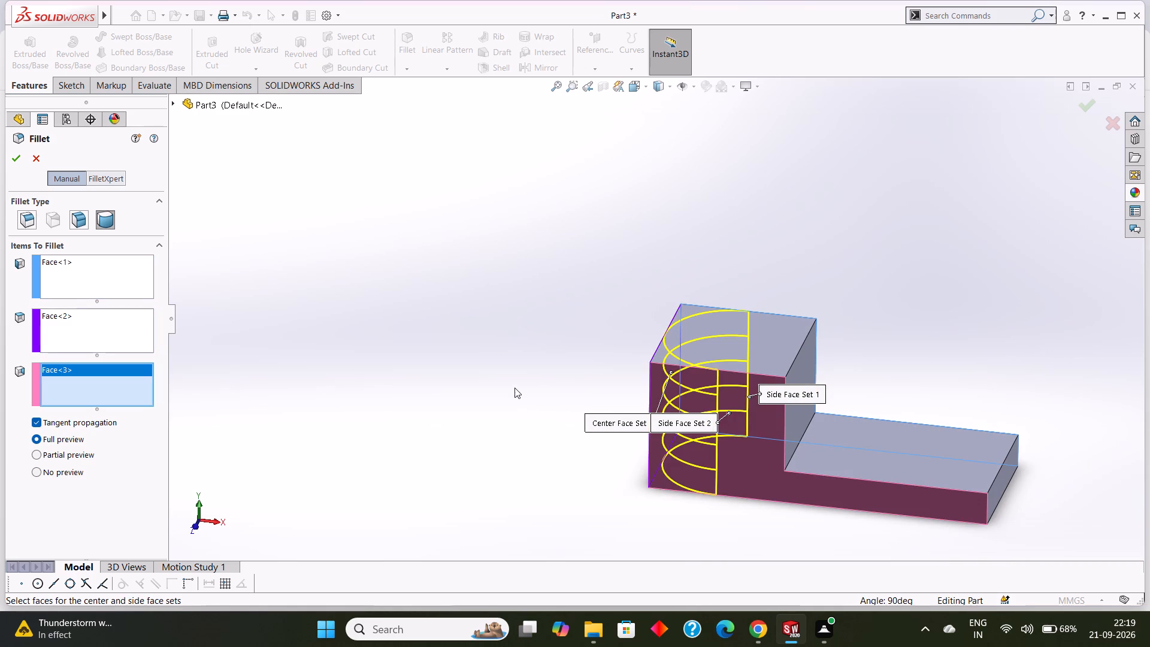
left_click(12, 165)
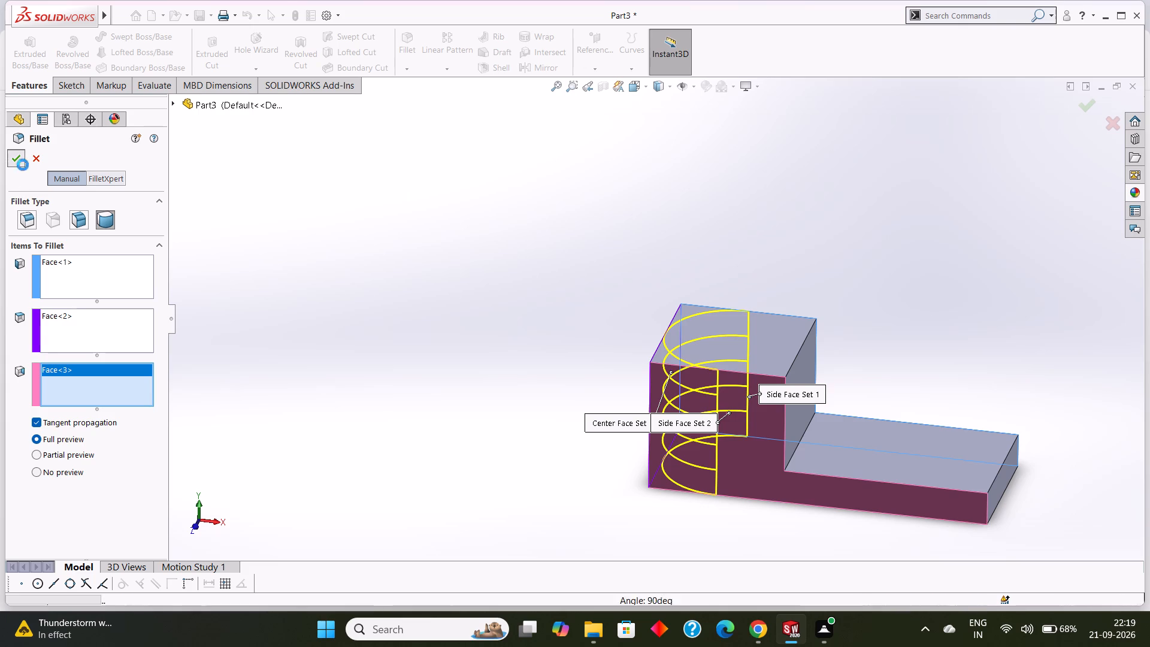
left_click(286, 223)
Start a new sketch on the top face of the raised, rounded block, viewed normal to that face.
scroll(325, 240, "up", 1)
middle_click_drag(330, 244, 337, 341)
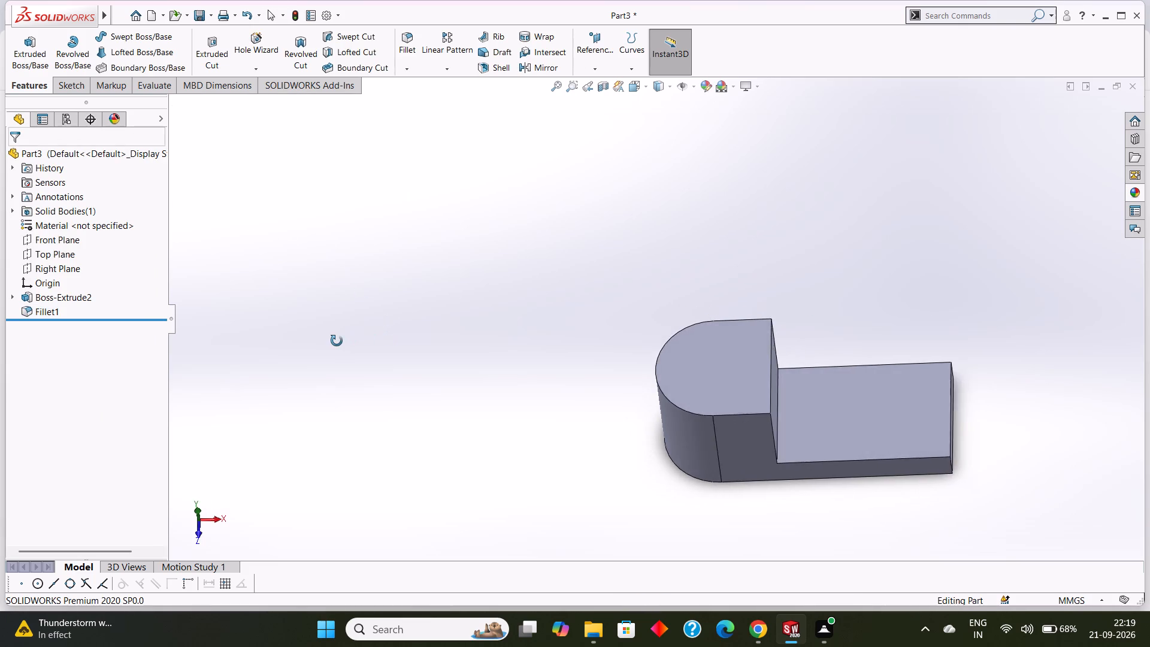
middle_click_drag(337, 341, 338, 280)
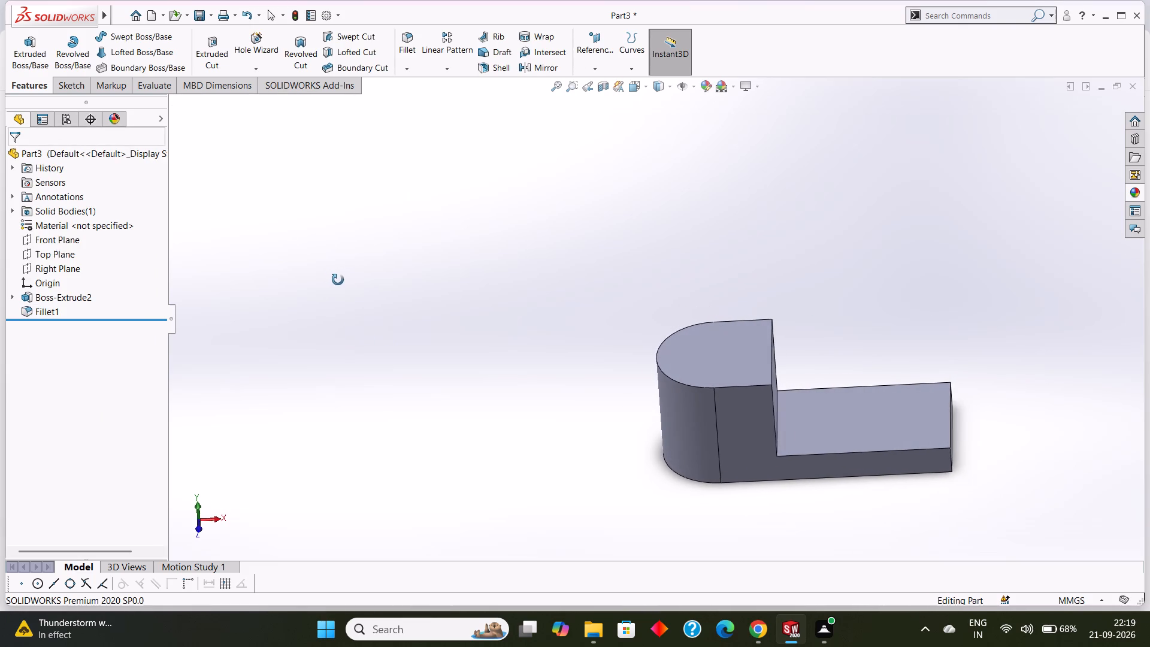
middle_click_drag(338, 280, 349, 291)
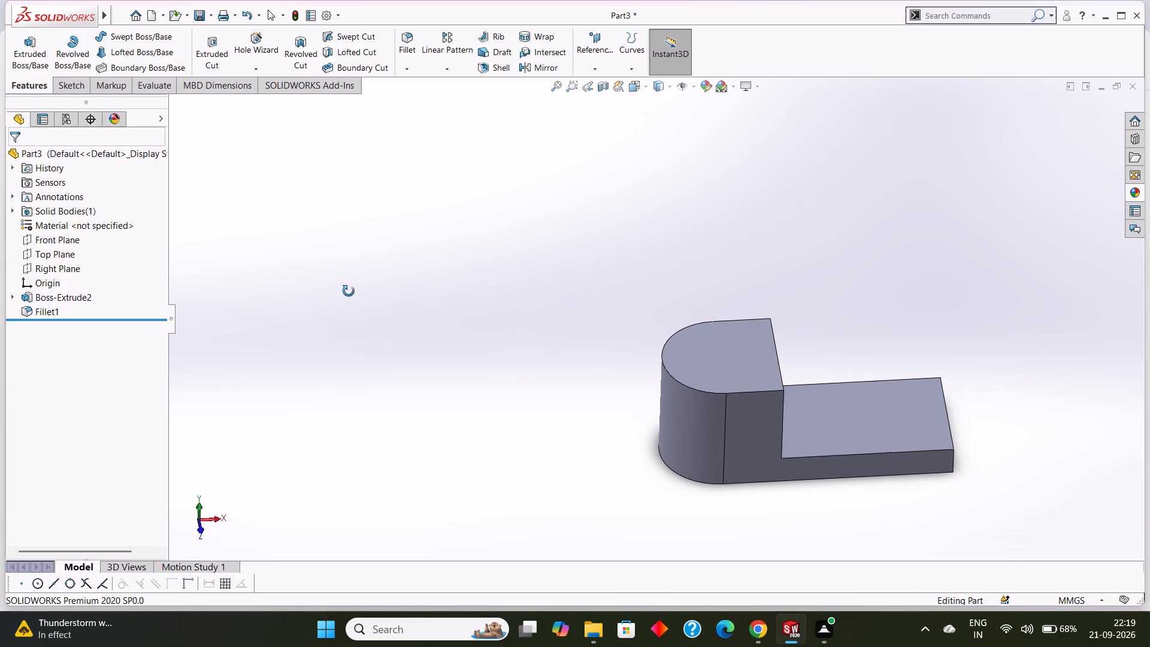
middle_click_drag(349, 291, 349, 292)
left_click(727, 350)
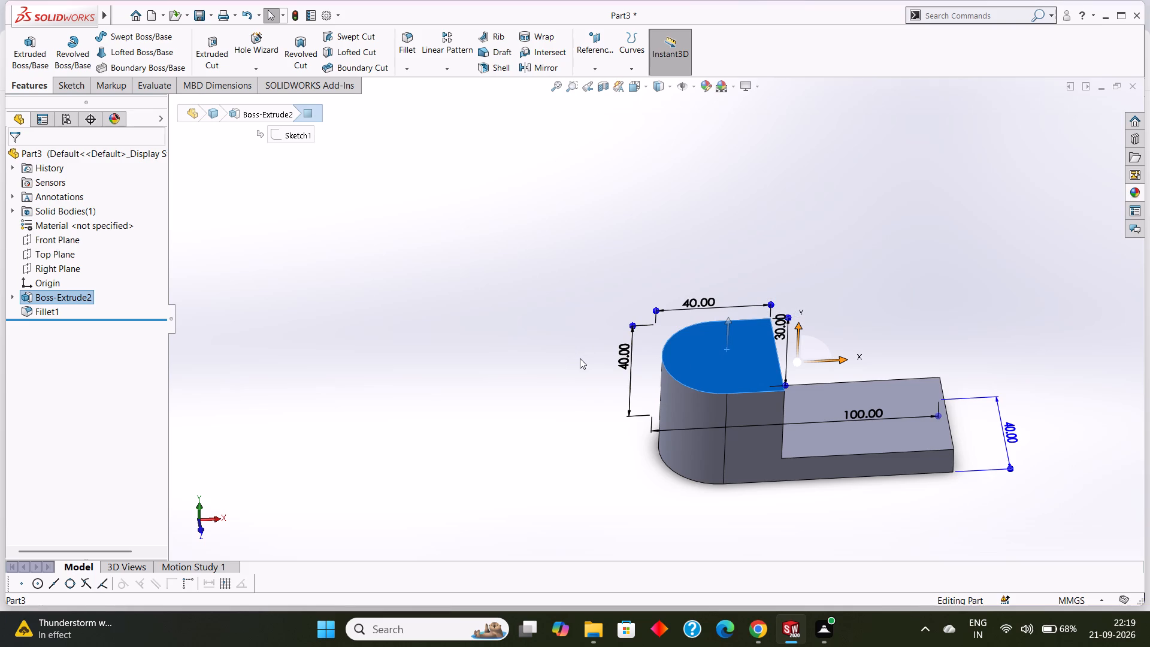
key("ctrl+8")
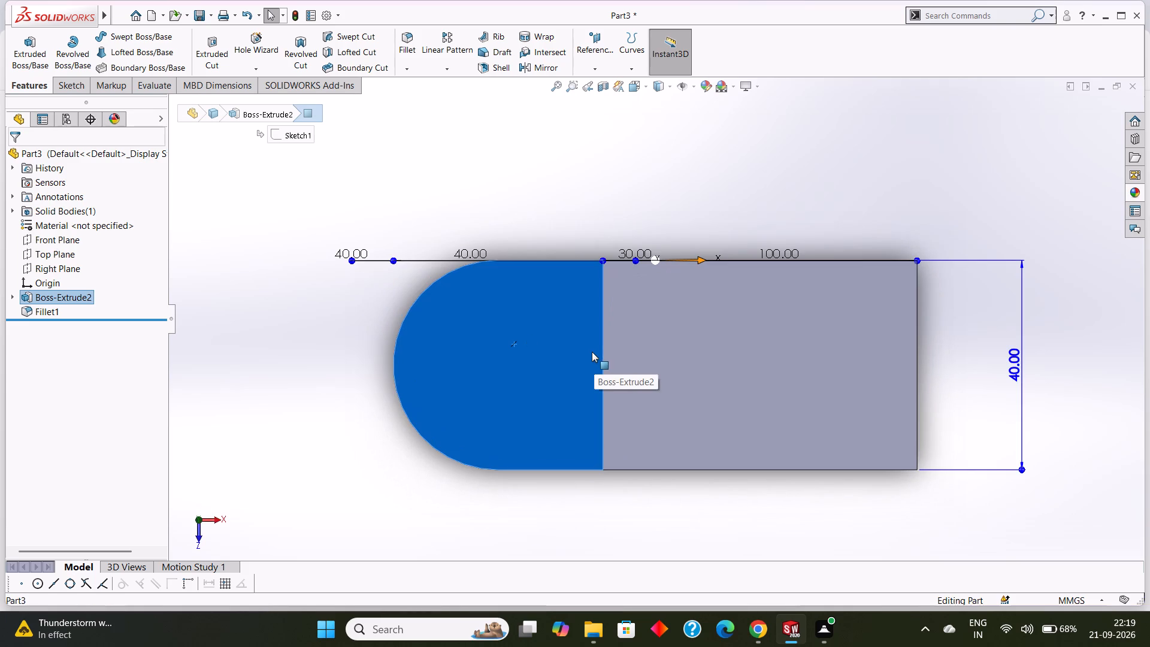
right_click(528, 328)
left_click(555, 306)
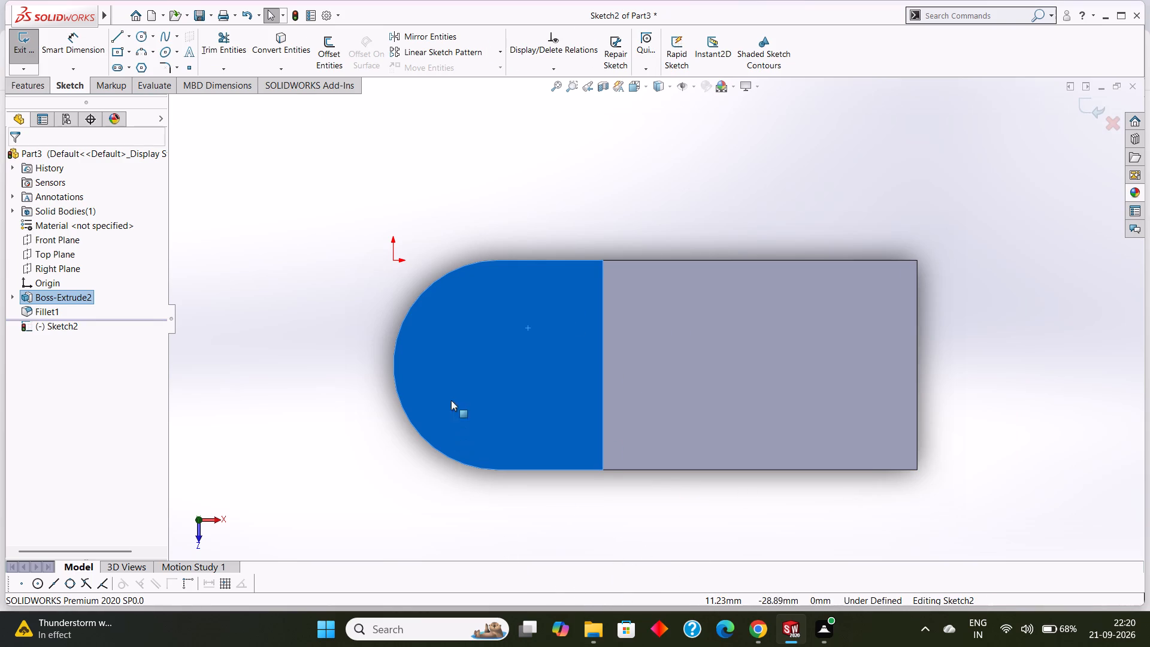
key("Escape")
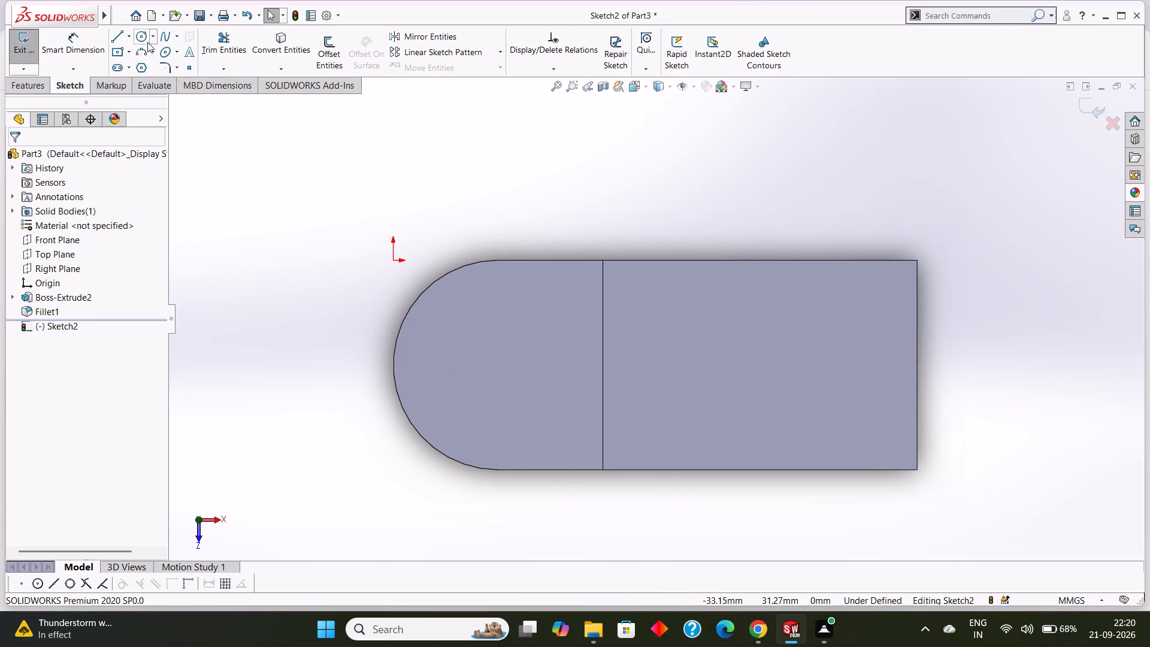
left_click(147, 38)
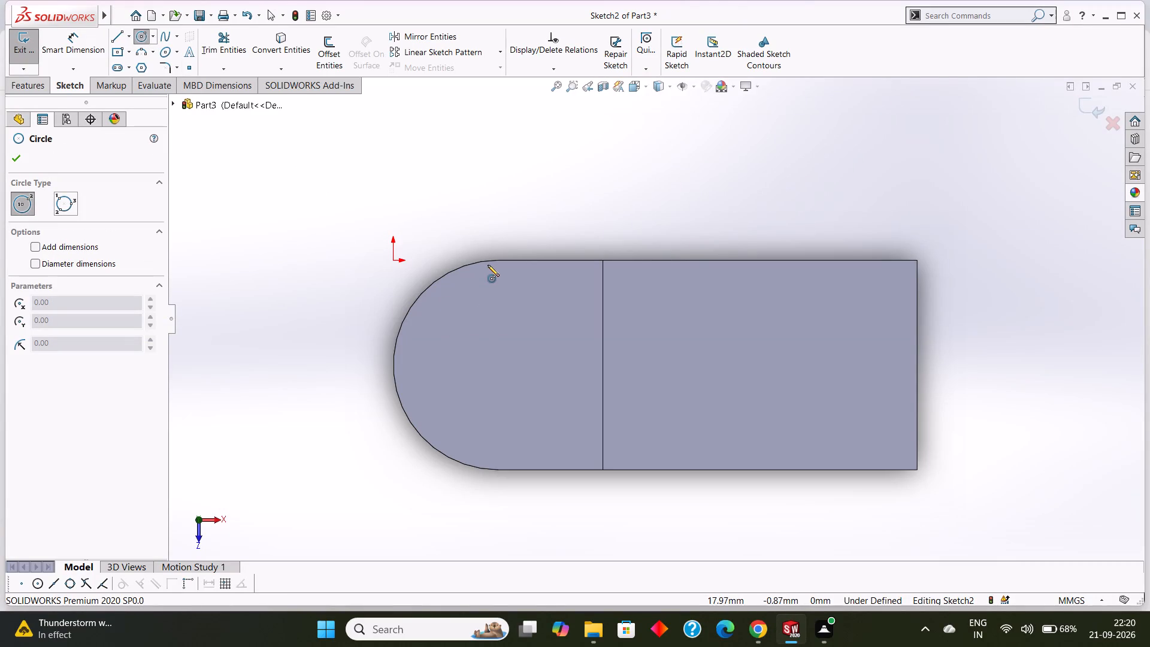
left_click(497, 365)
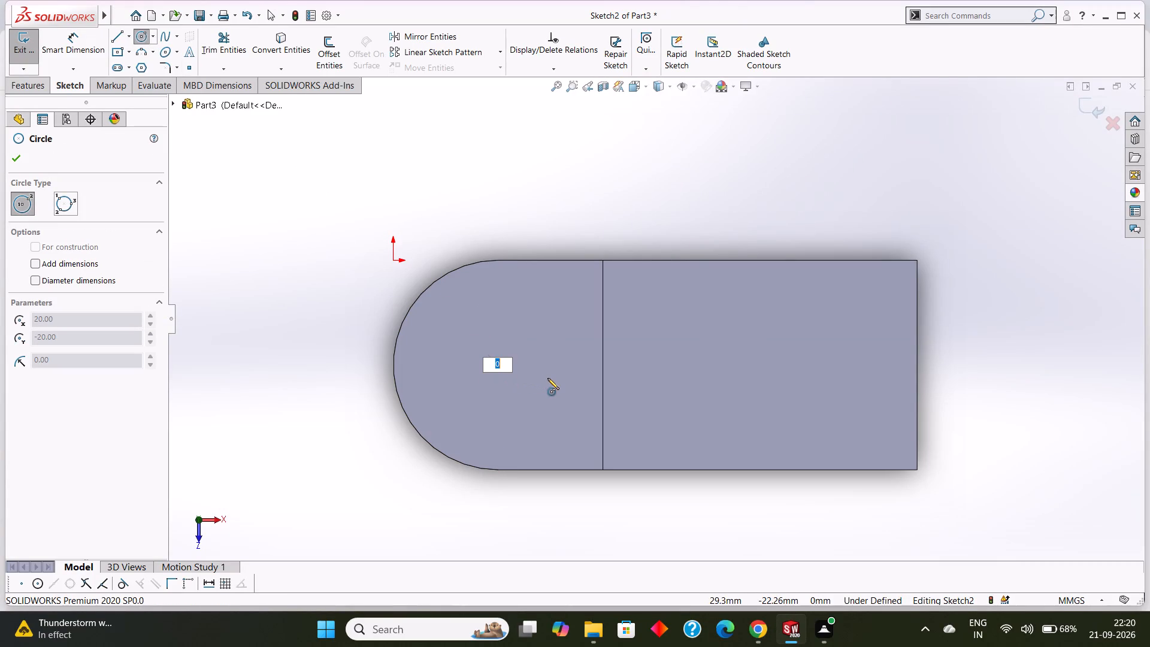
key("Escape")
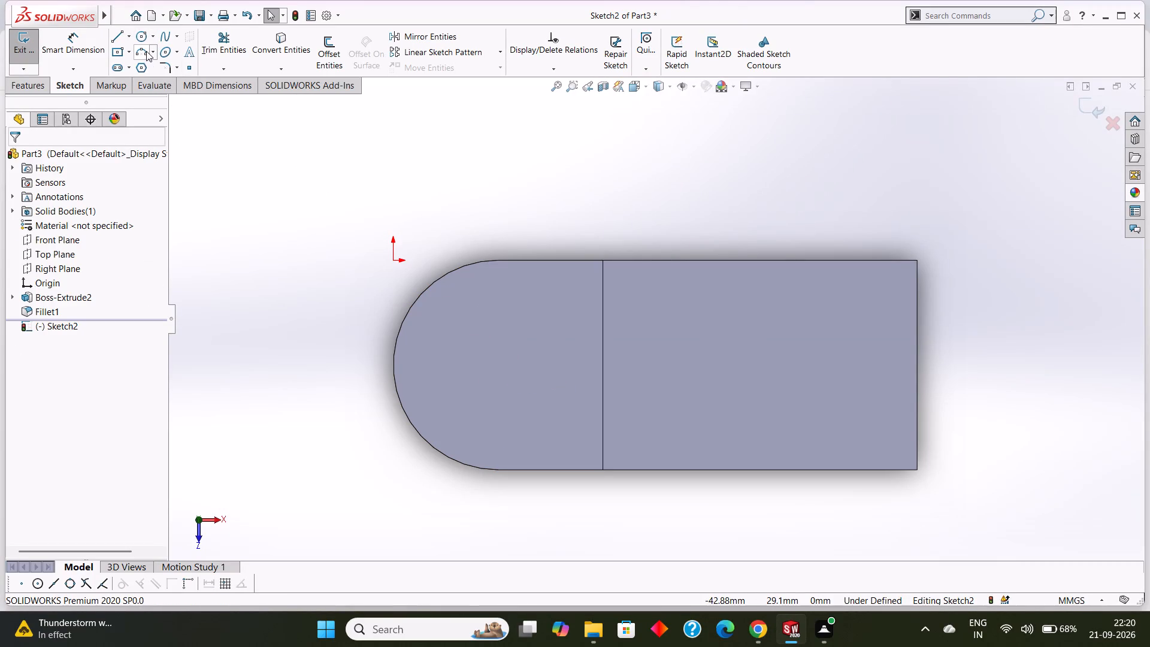
Sketch a circle of about 8.8 mm radius on the raised block's top face, centred on the rounded end's arc centre.
left_click(142, 35)
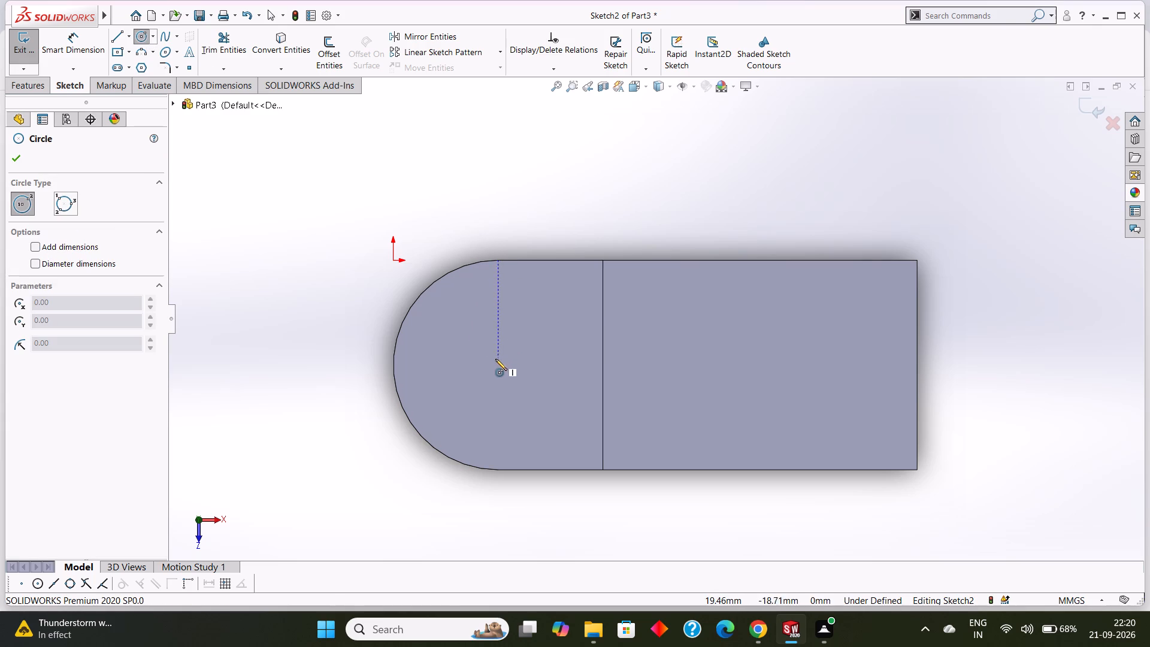
left_click(498, 363)
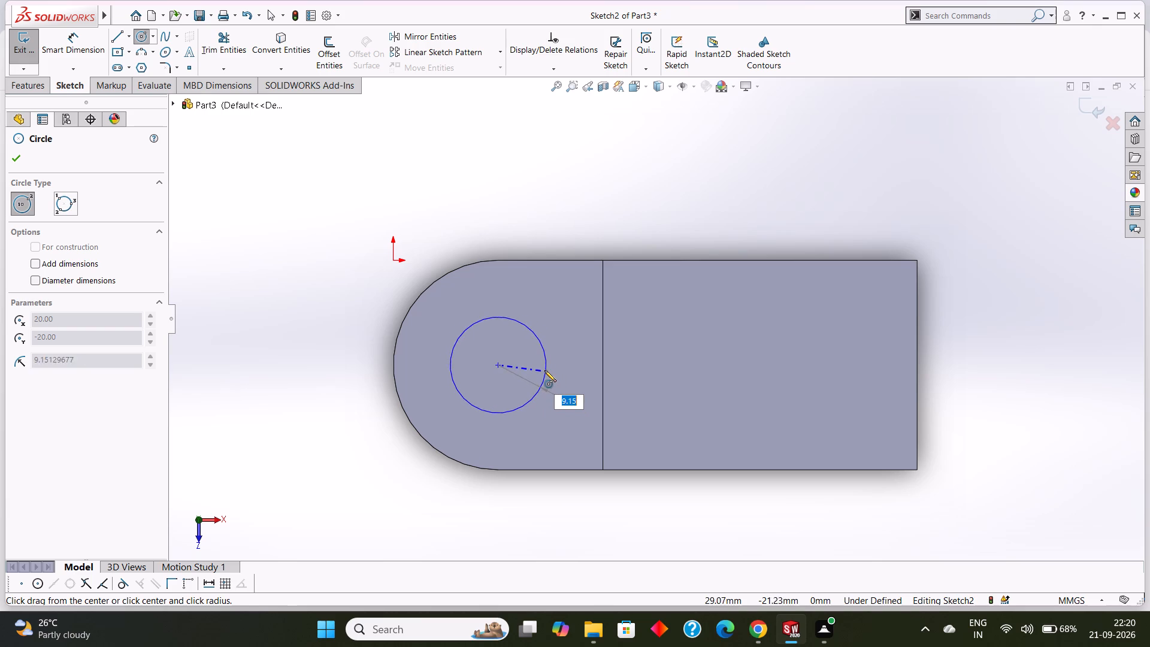
left_click(544, 370)
left_click(20, 158)
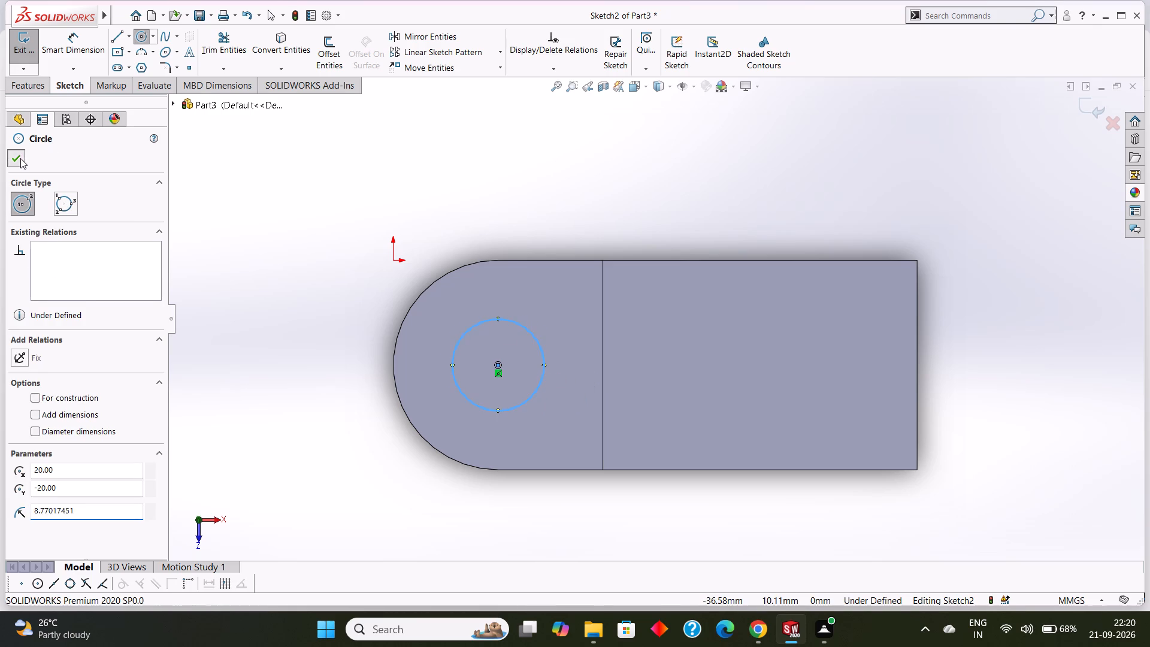
Dimension the circle on the raised block's top face to a diameter of 20 mm.
left_click(98, 43)
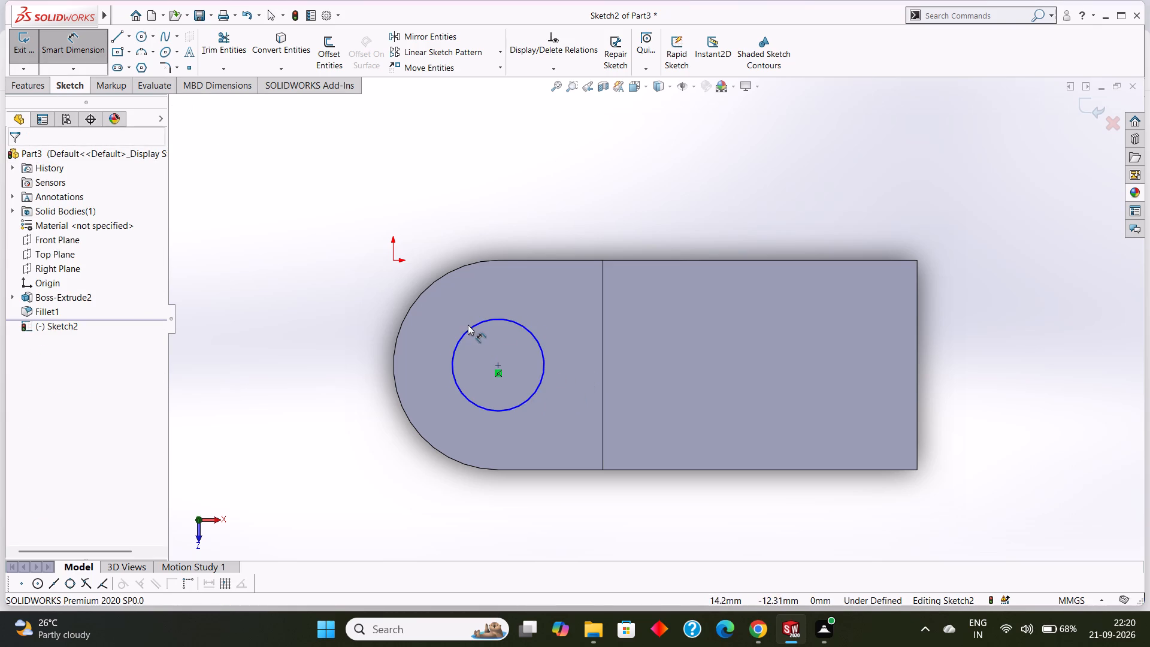
left_click(470, 326)
left_click(371, 301)
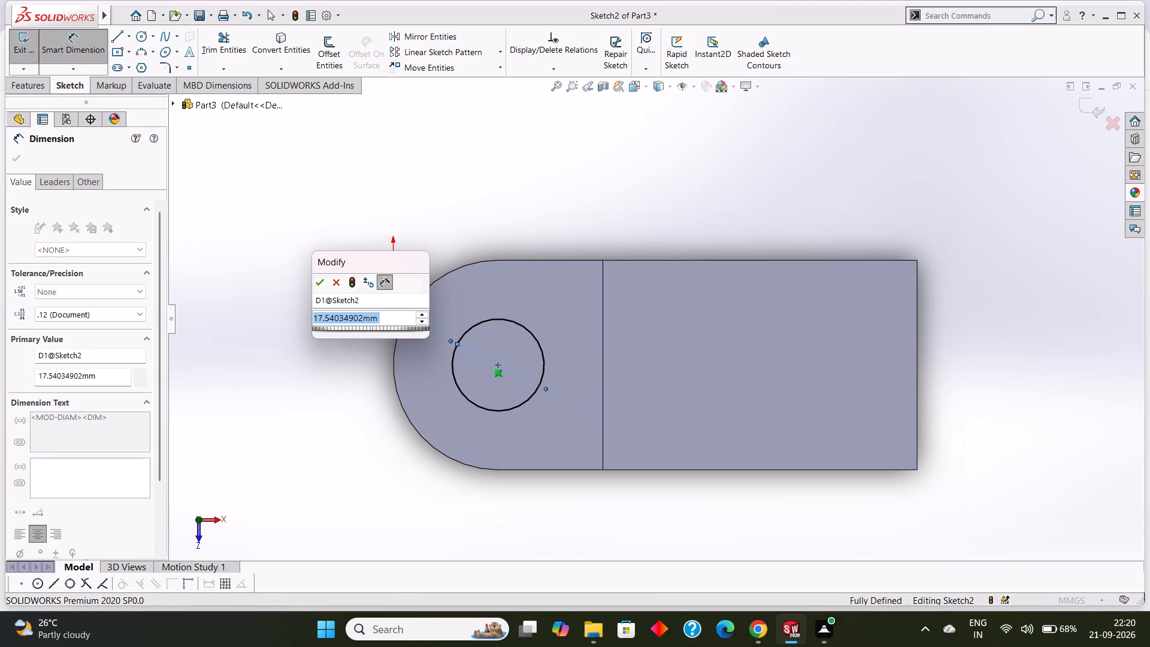
type("20")
key("Return")
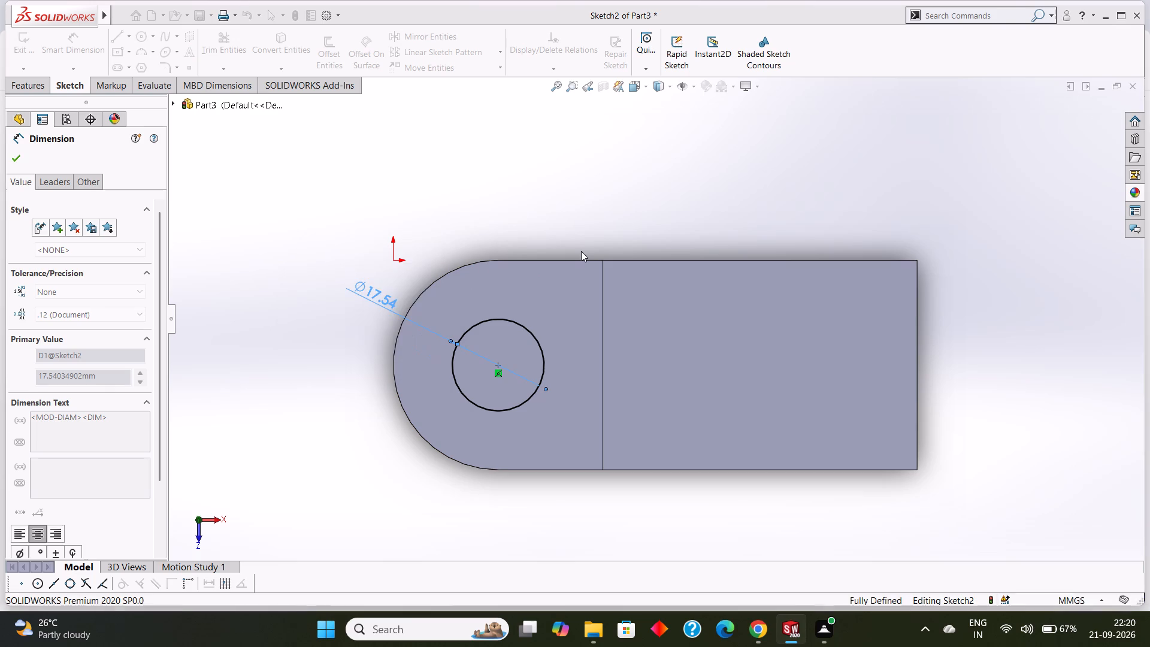
left_click(17, 154)
Cut the 20 mm circle down through the raised block as a blind extruded cut 40 mm deep.
middle_click_drag(982, 481, 973, 395)
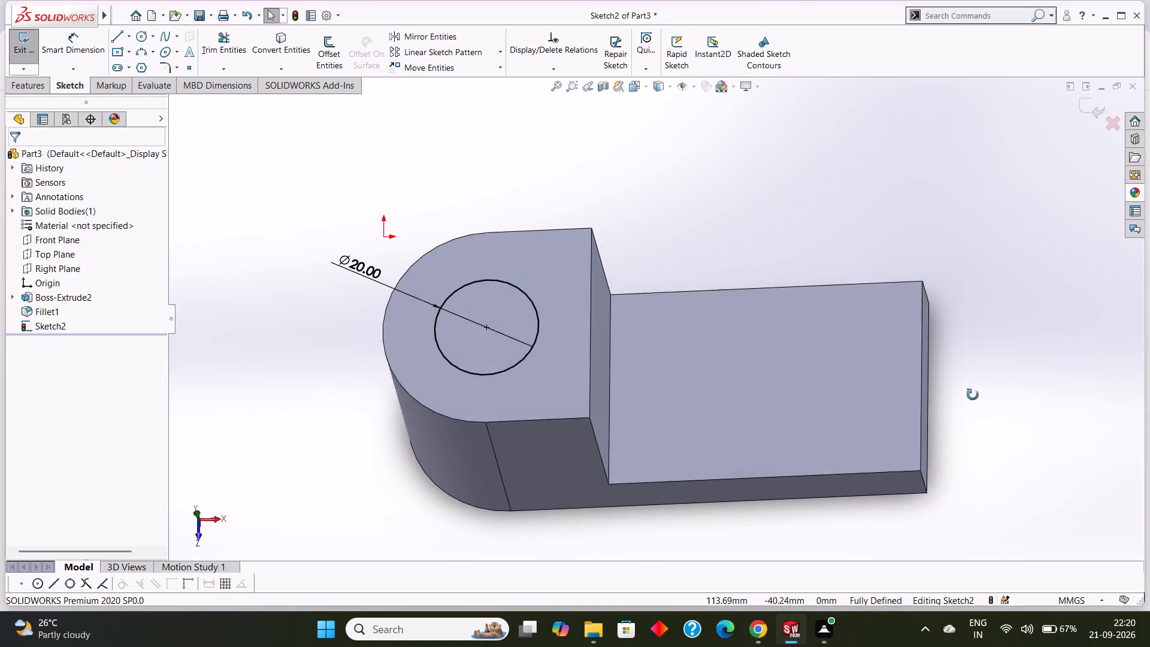
middle_click_drag(973, 395, 975, 317)
left_click(43, 84)
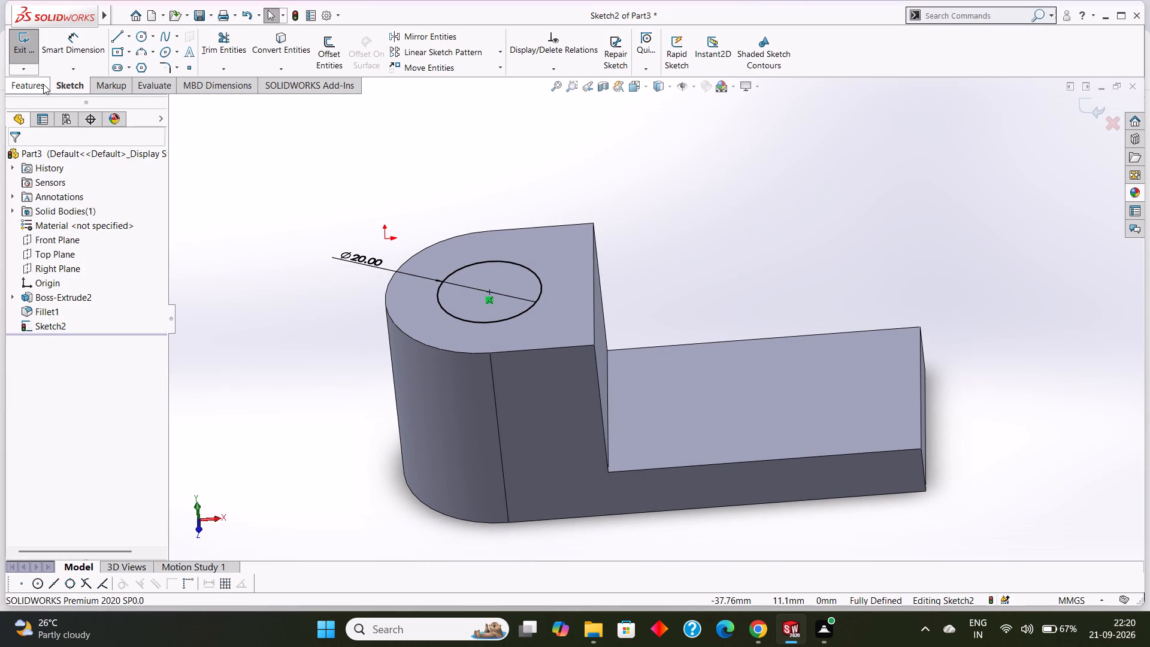
left_click(218, 46)
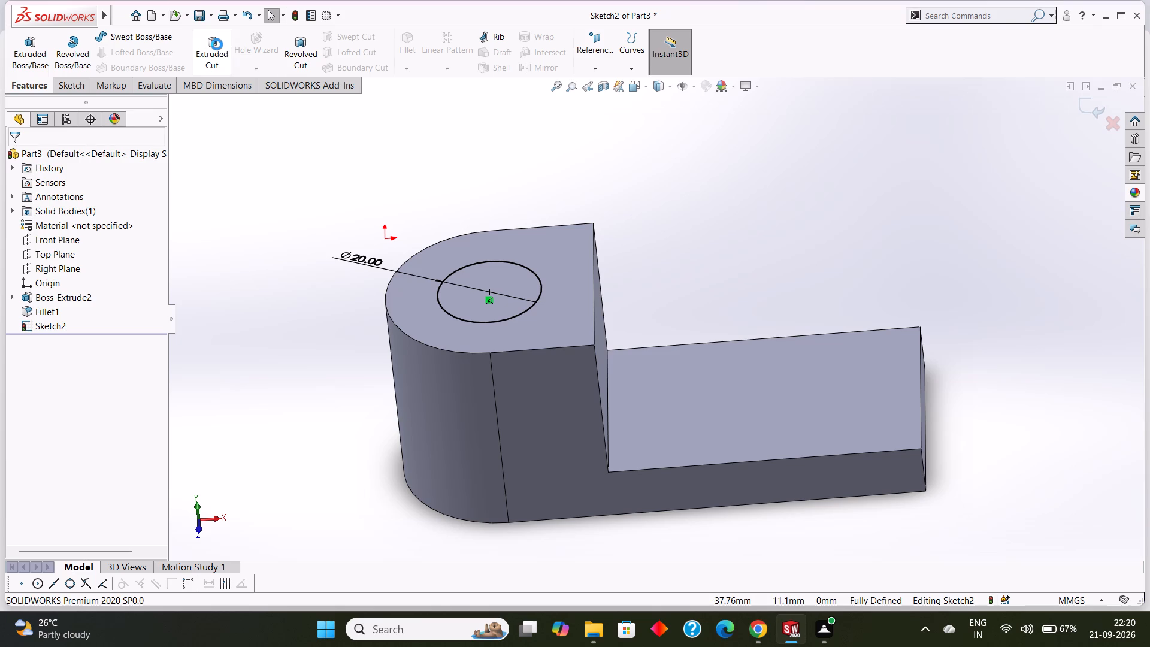
middle_click_drag(715, 237, 723, 180)
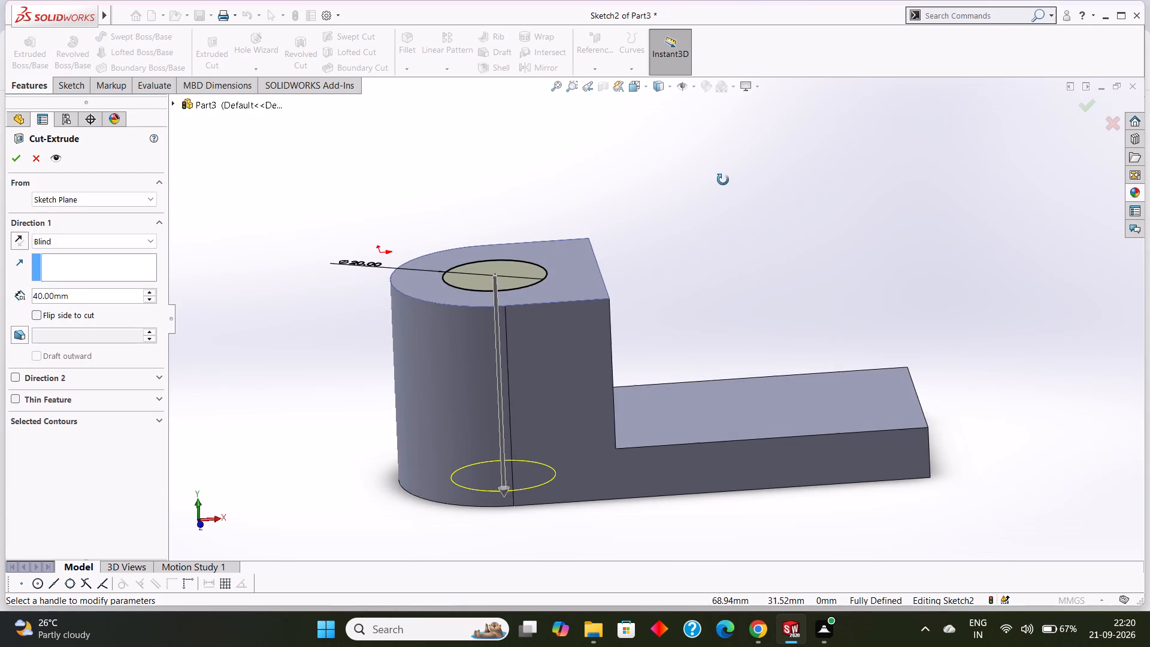
middle_click_drag(723, 180, 708, 174)
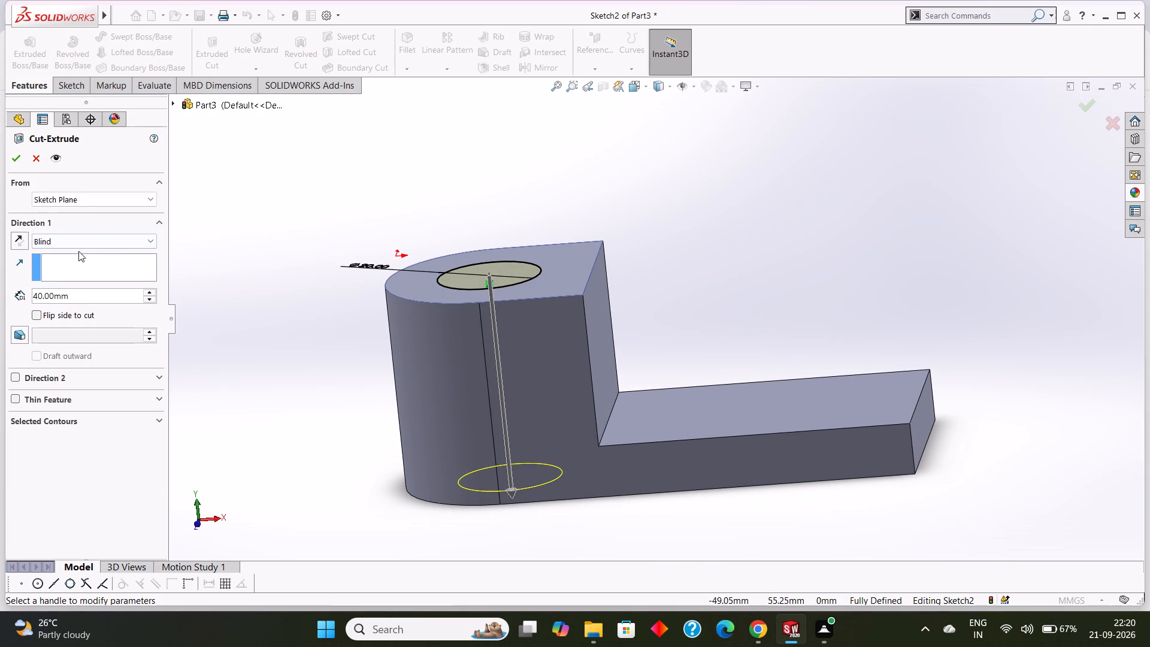
left_click(13, 164)
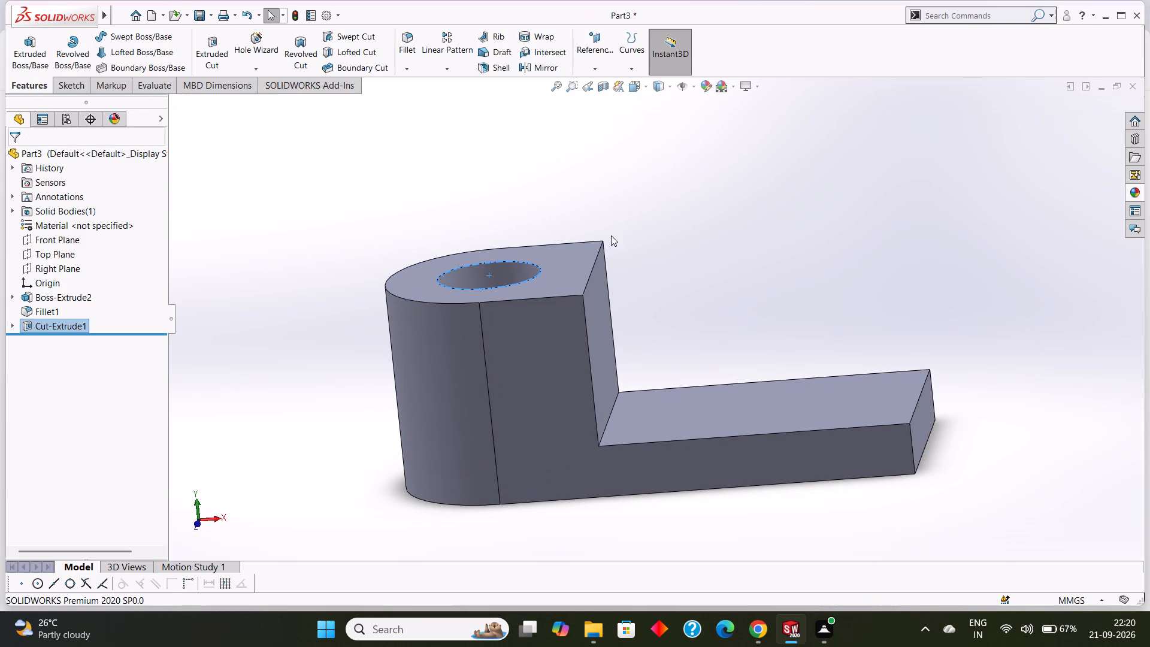
left_click(752, 240)
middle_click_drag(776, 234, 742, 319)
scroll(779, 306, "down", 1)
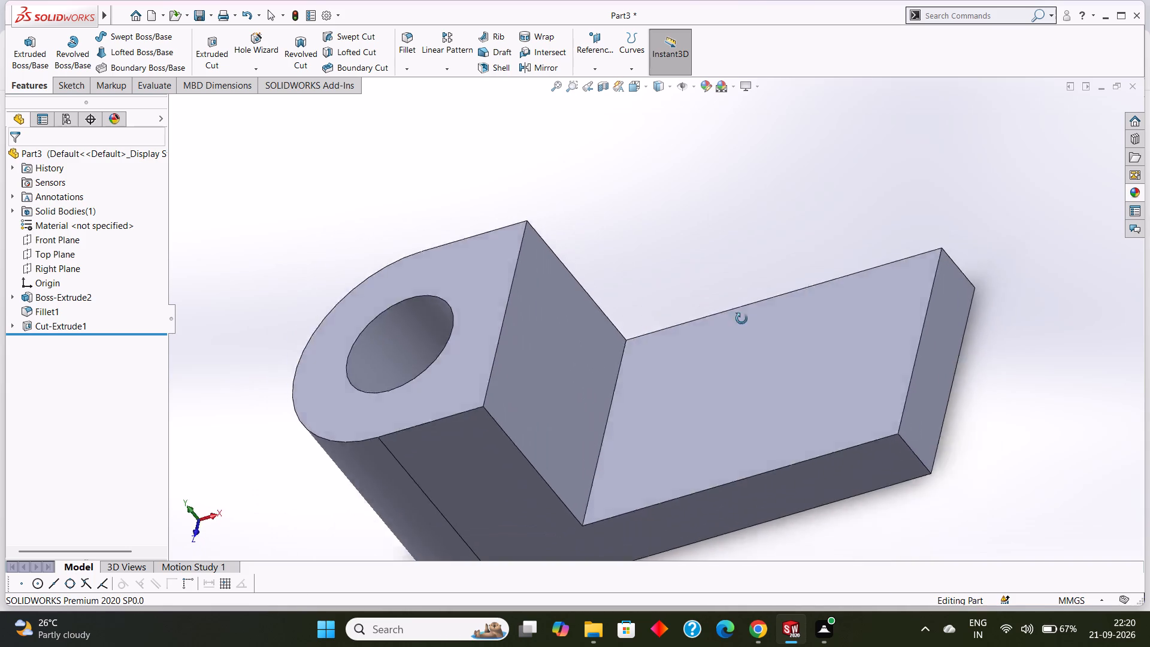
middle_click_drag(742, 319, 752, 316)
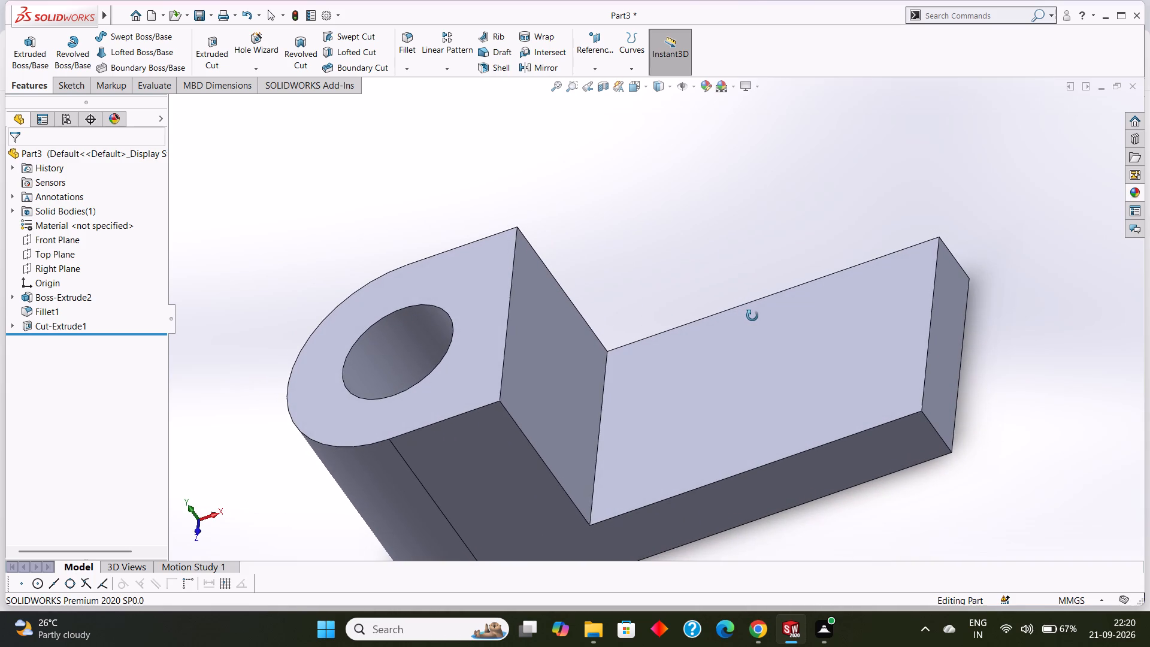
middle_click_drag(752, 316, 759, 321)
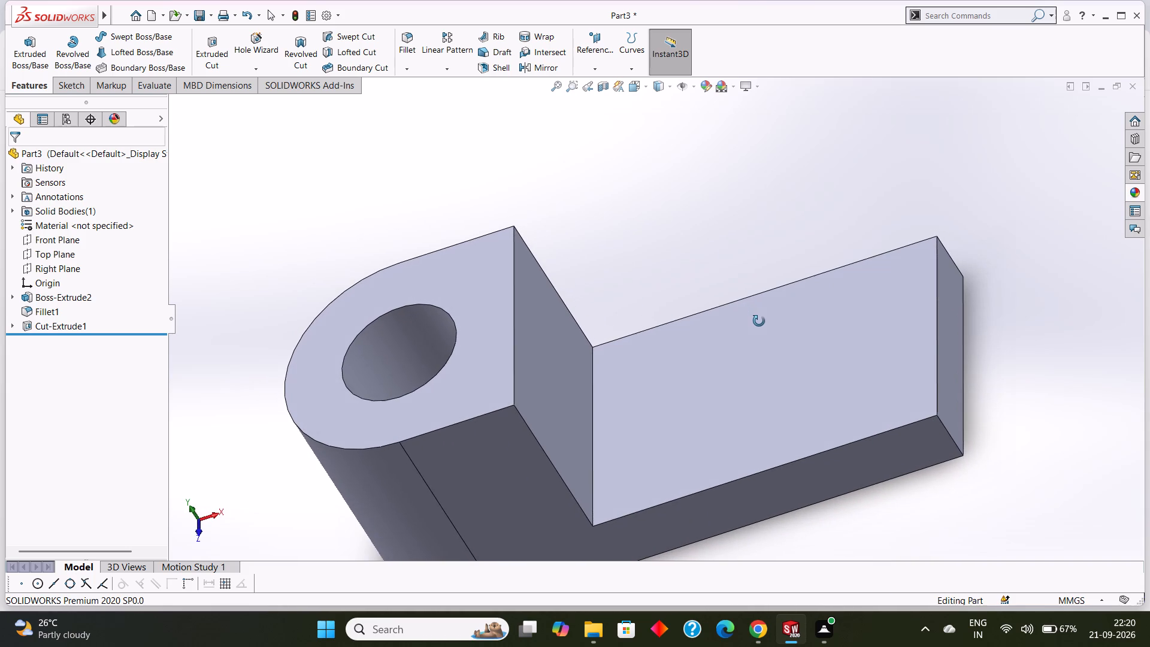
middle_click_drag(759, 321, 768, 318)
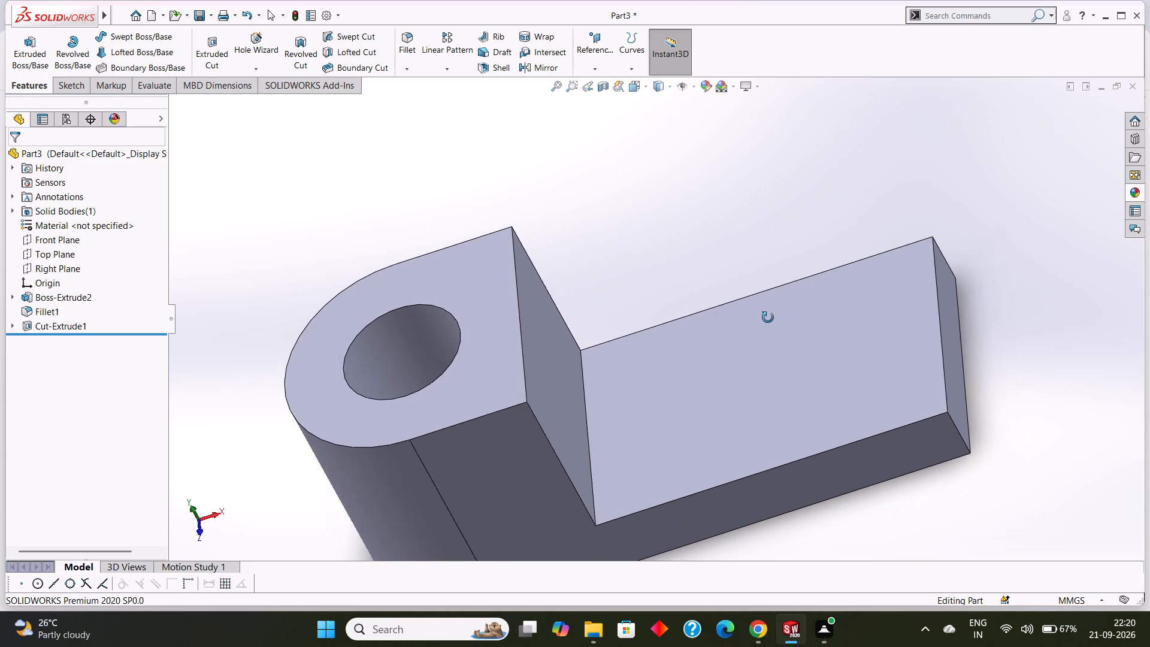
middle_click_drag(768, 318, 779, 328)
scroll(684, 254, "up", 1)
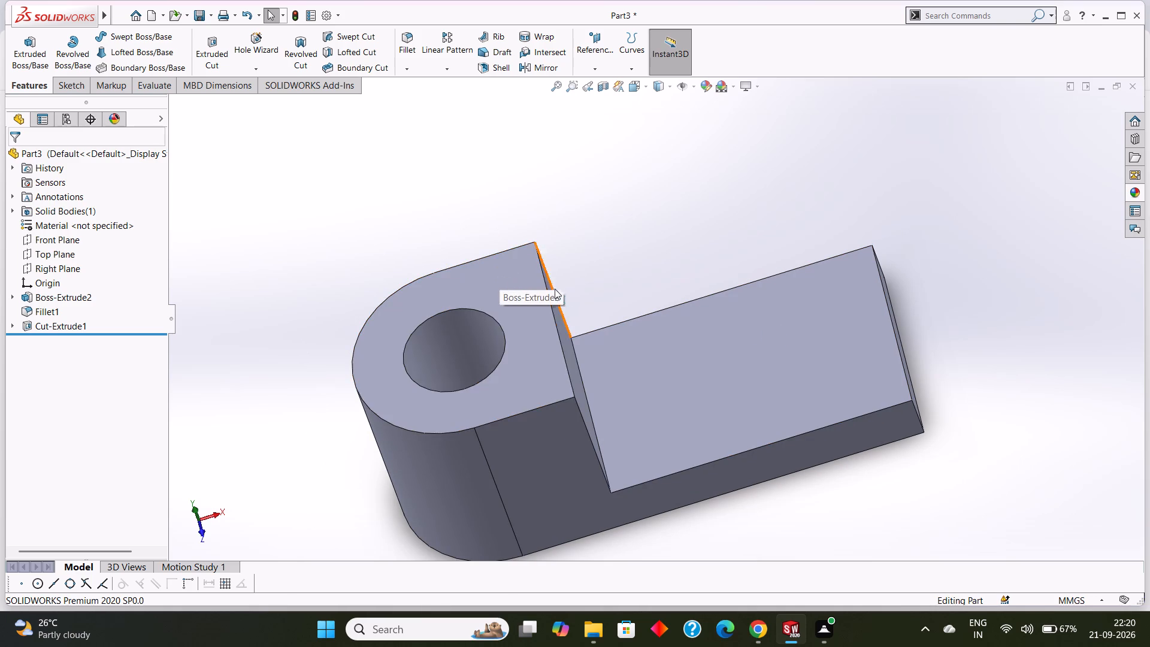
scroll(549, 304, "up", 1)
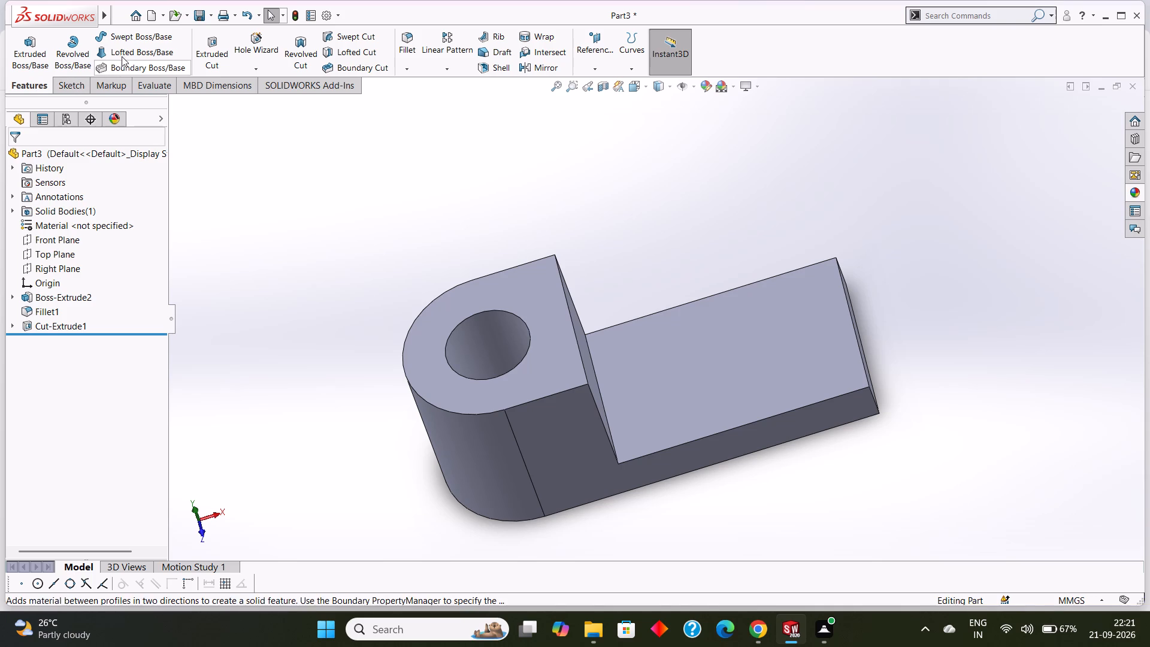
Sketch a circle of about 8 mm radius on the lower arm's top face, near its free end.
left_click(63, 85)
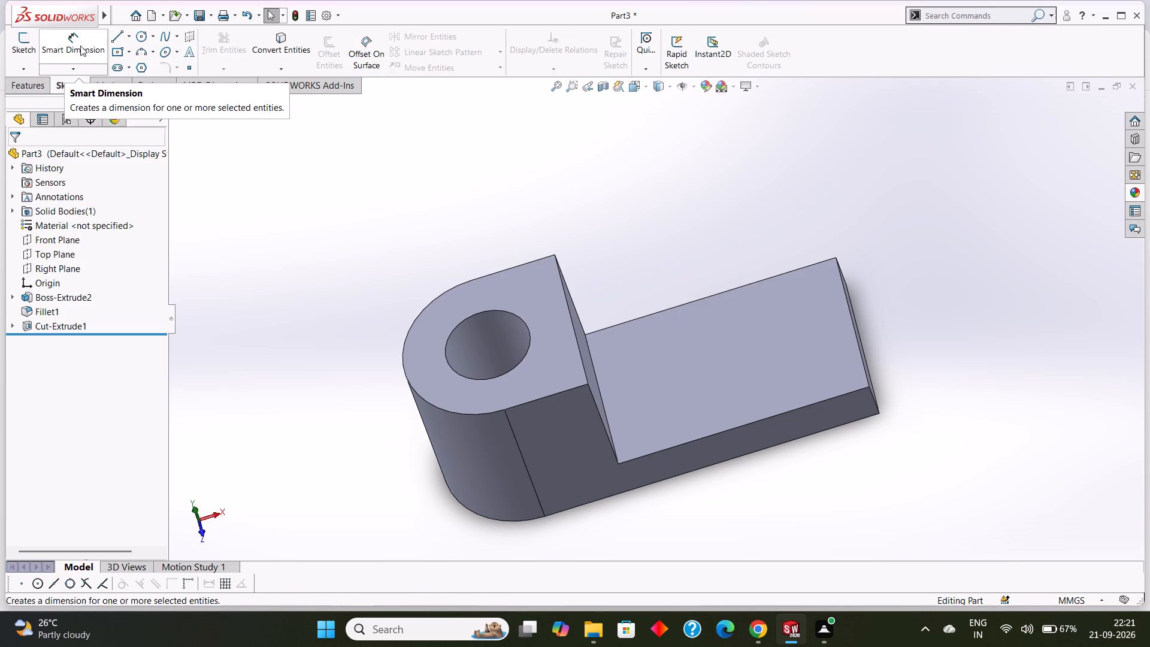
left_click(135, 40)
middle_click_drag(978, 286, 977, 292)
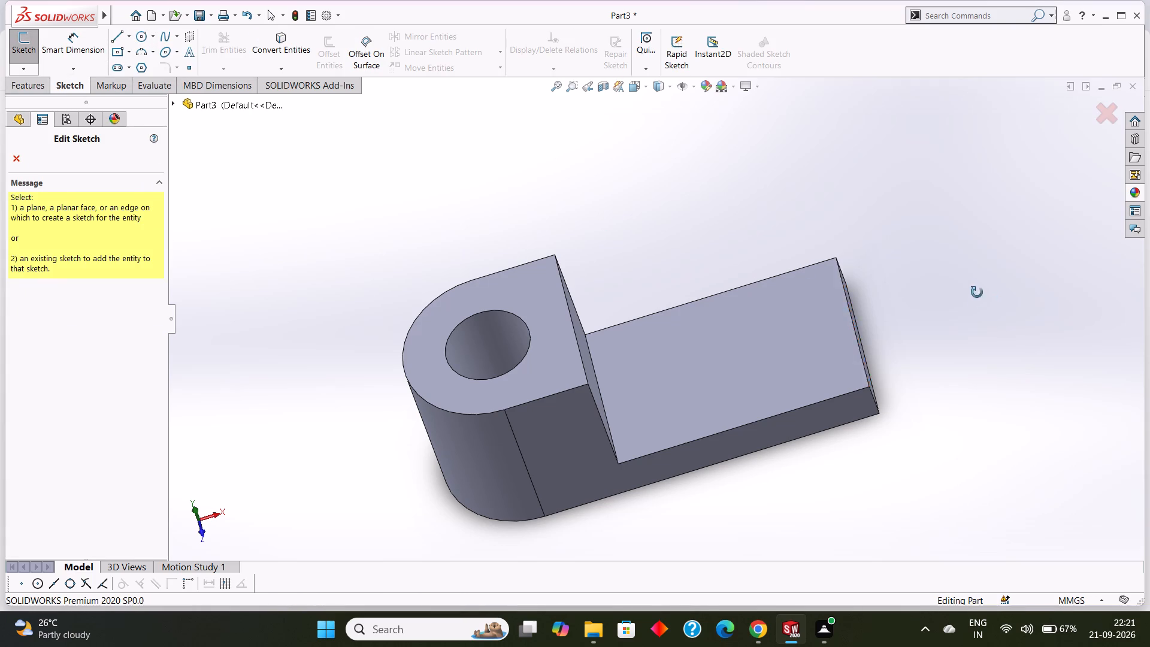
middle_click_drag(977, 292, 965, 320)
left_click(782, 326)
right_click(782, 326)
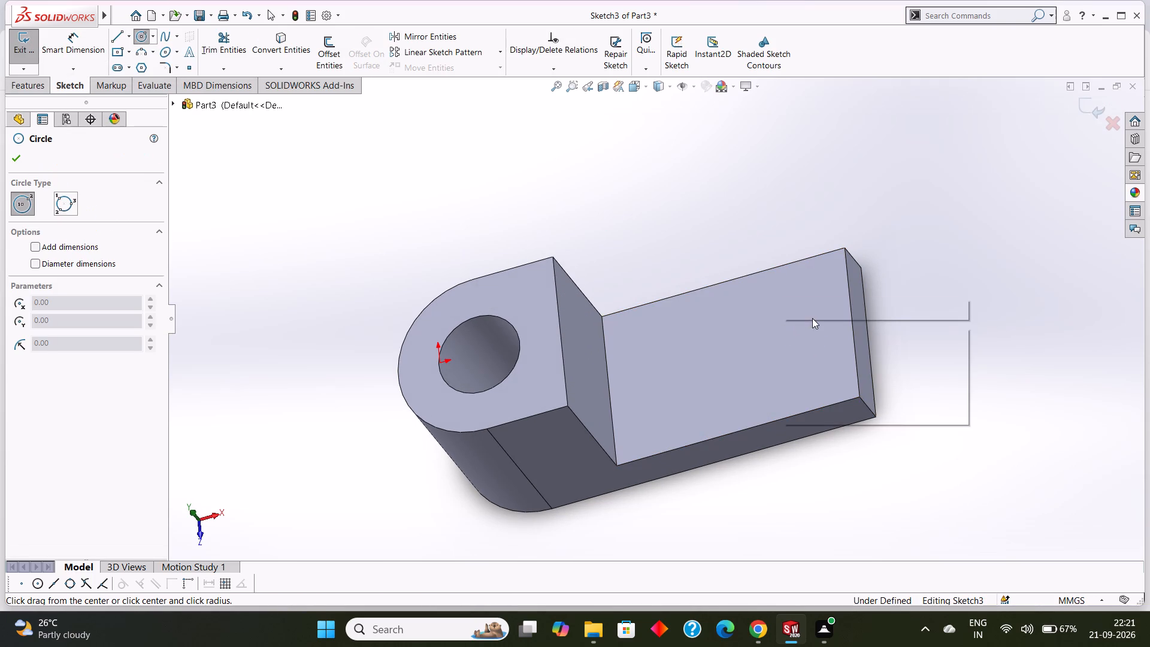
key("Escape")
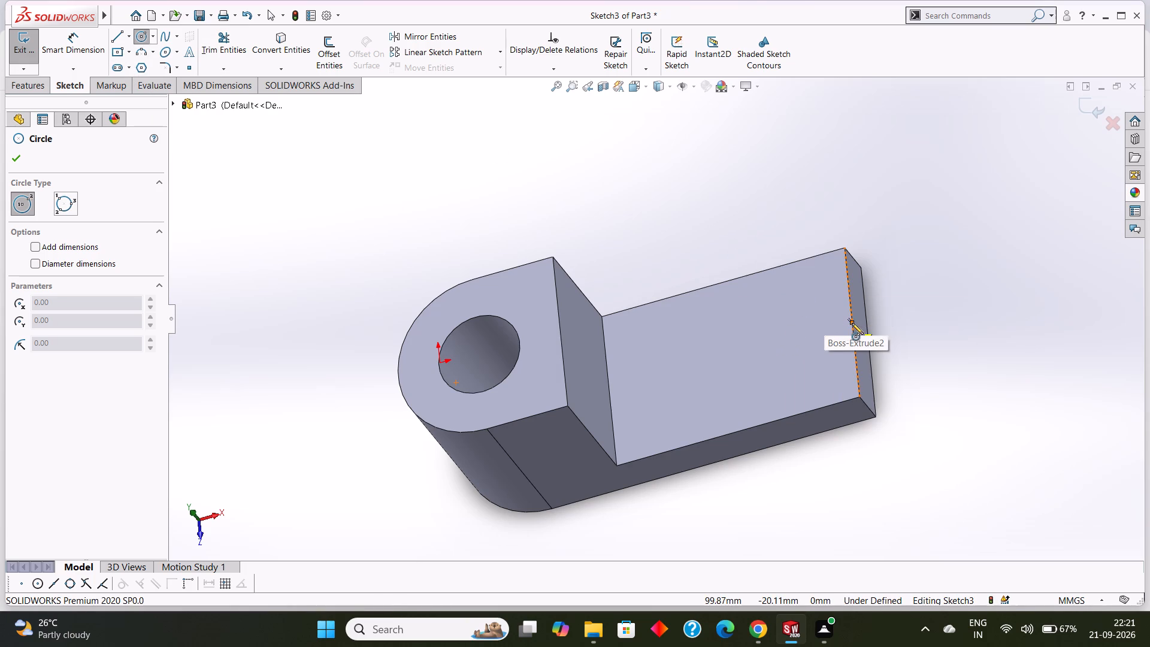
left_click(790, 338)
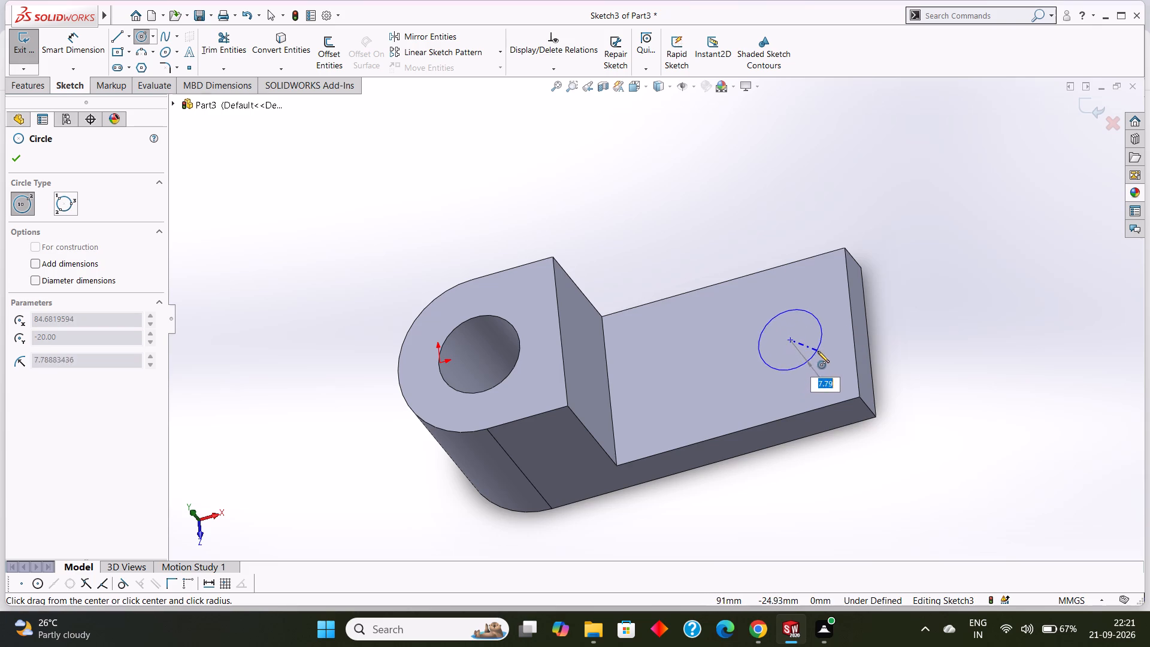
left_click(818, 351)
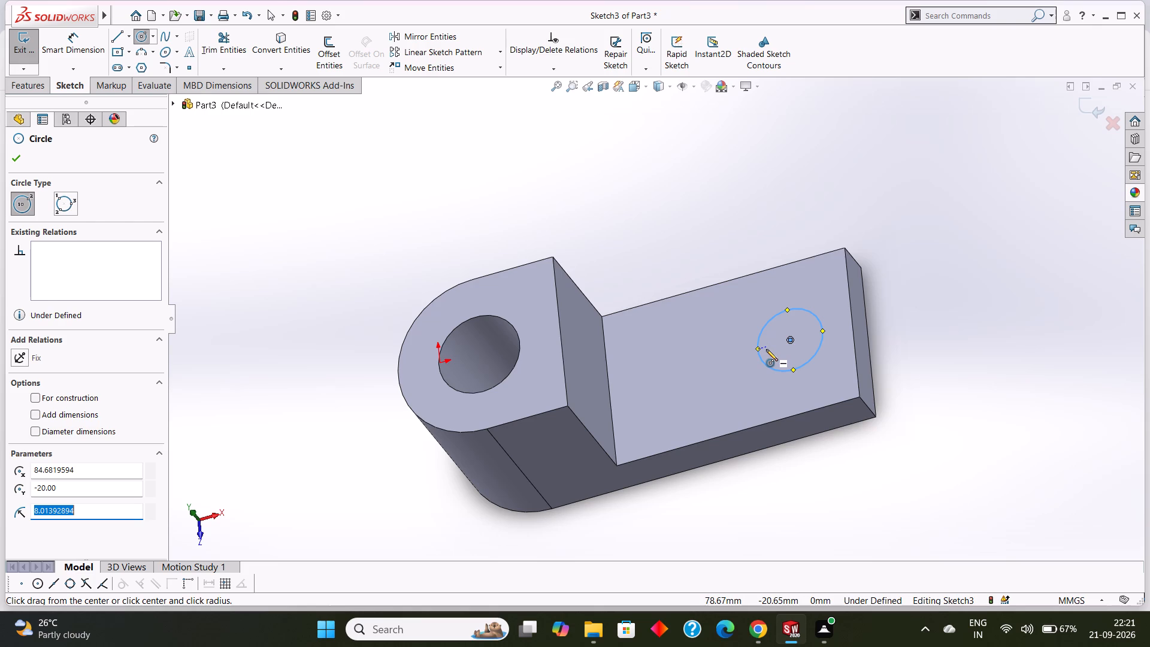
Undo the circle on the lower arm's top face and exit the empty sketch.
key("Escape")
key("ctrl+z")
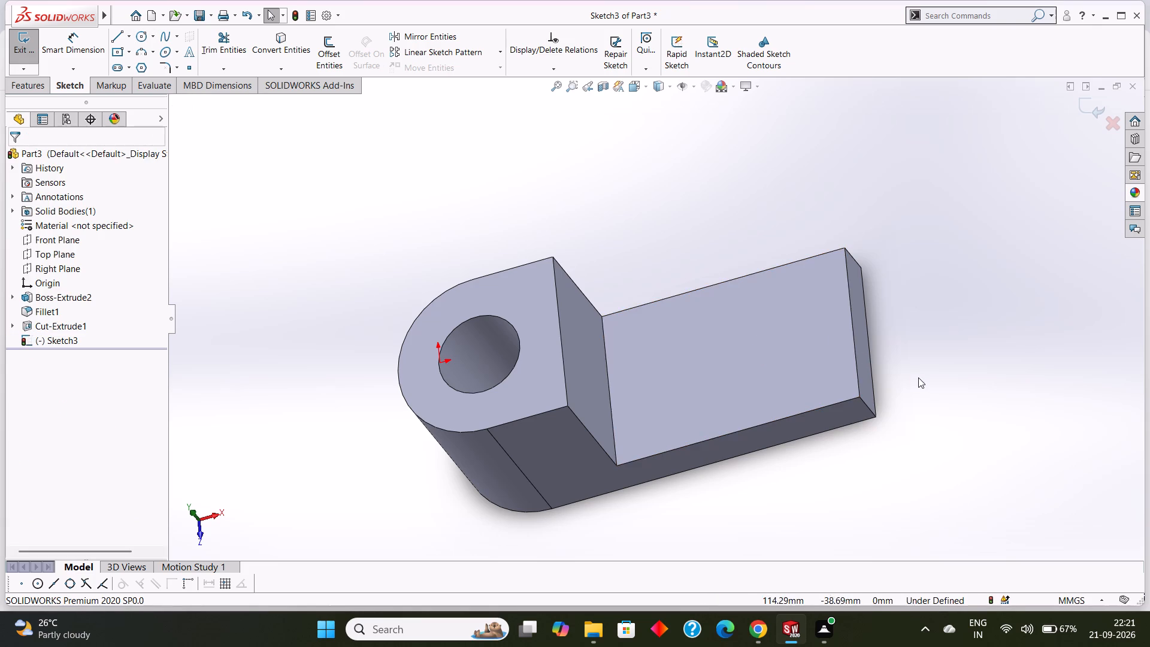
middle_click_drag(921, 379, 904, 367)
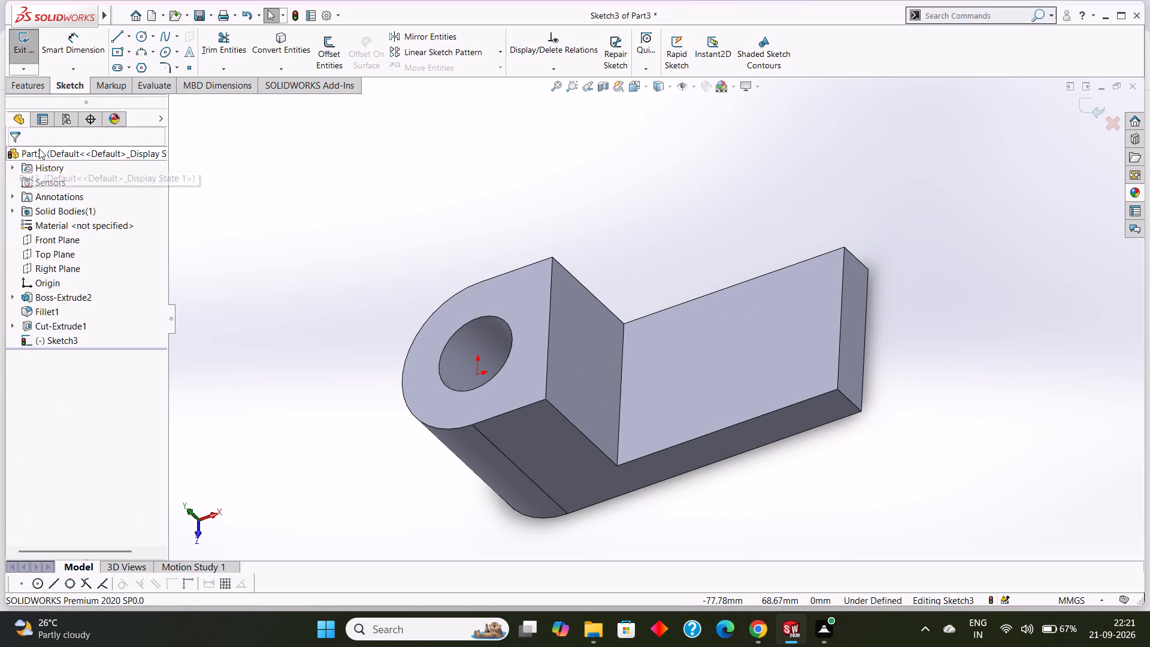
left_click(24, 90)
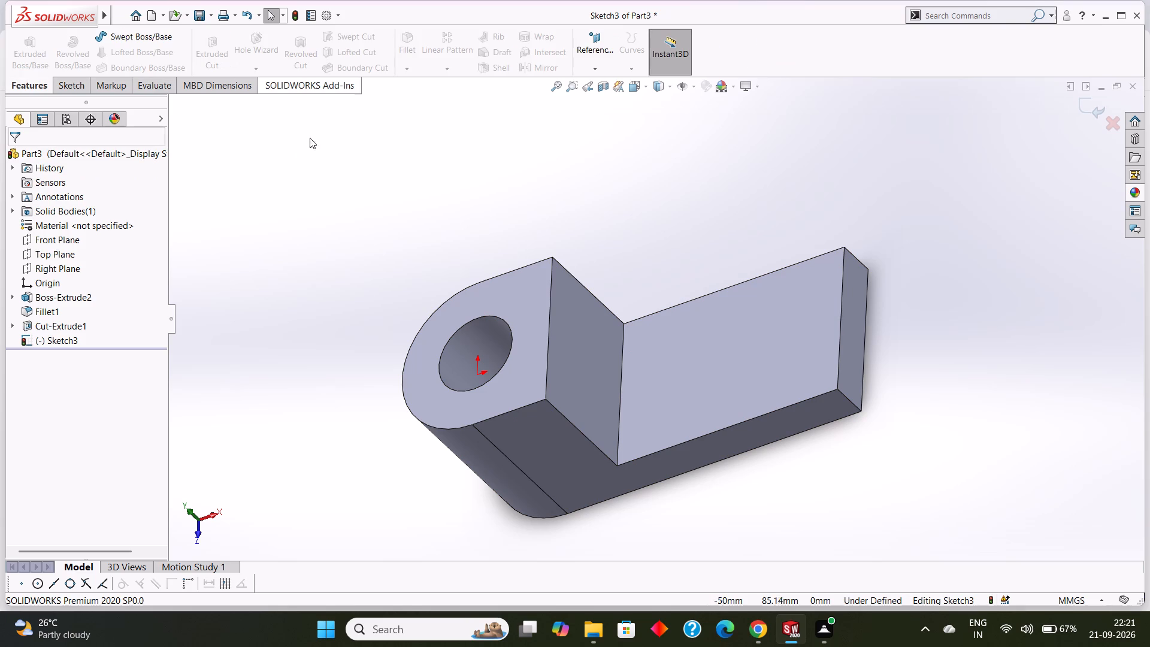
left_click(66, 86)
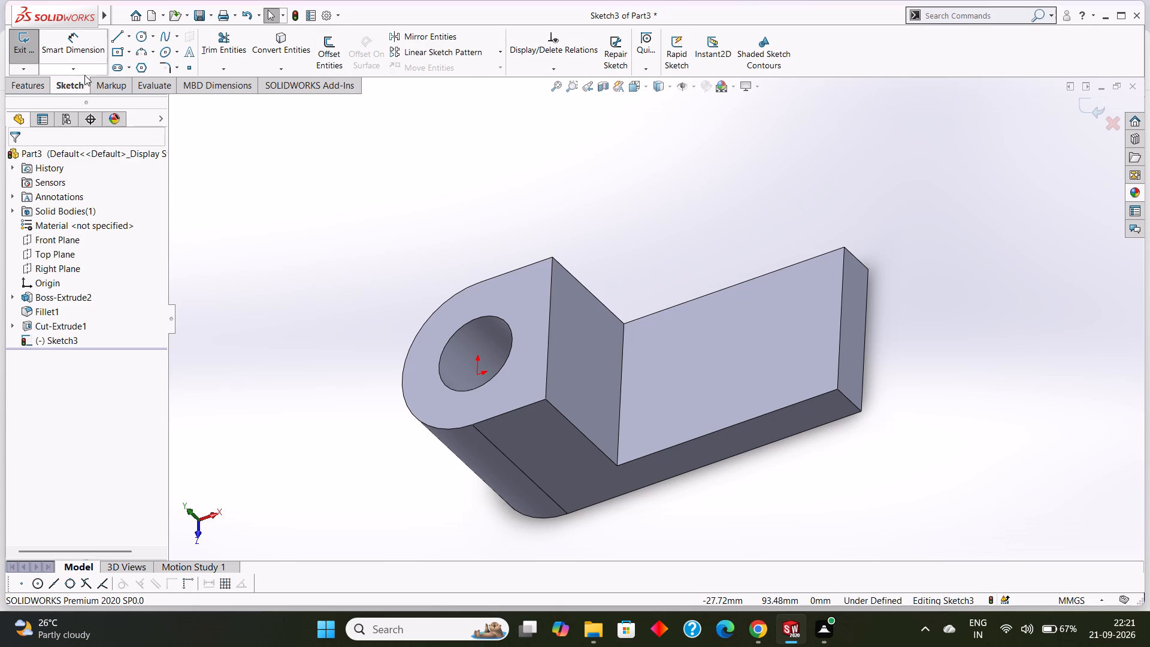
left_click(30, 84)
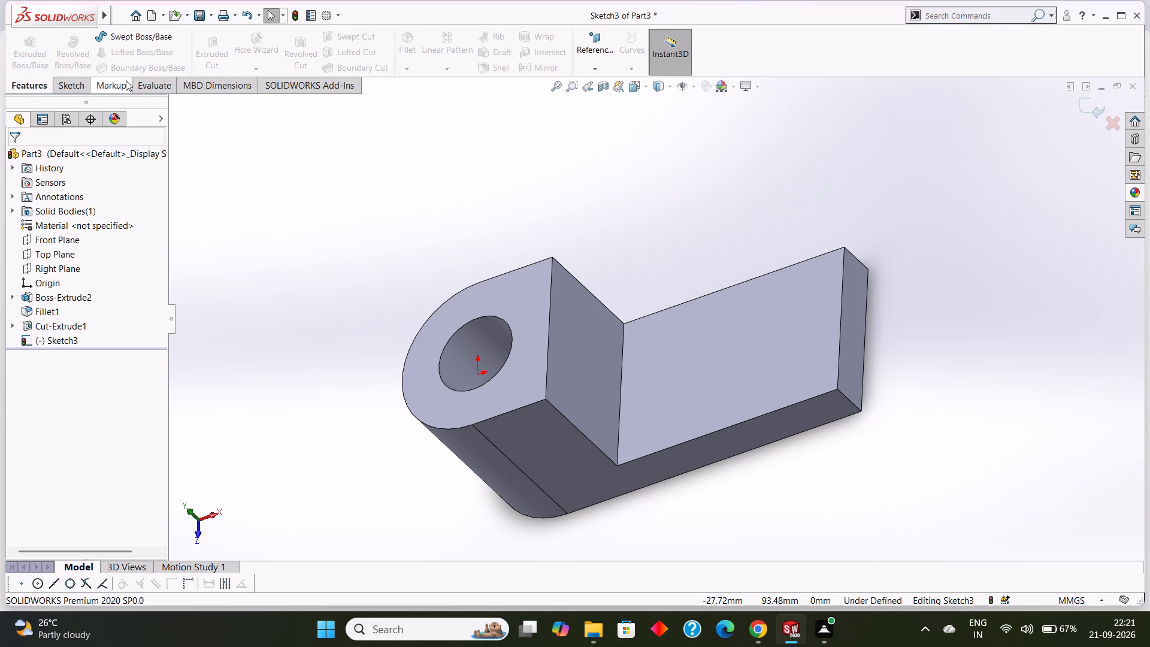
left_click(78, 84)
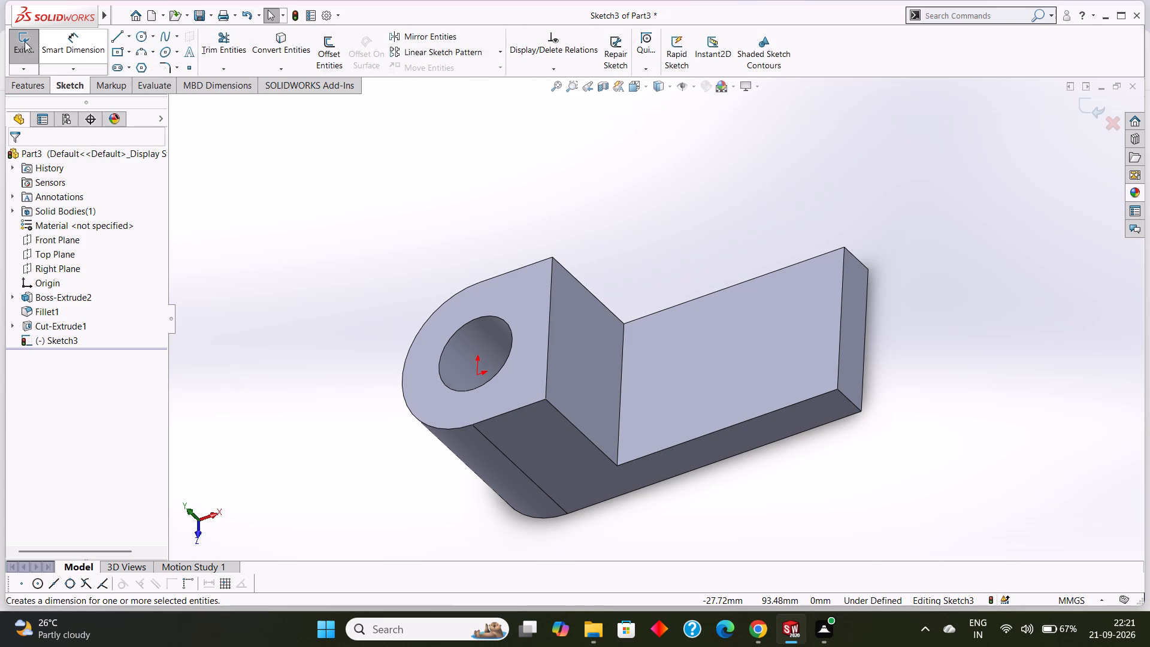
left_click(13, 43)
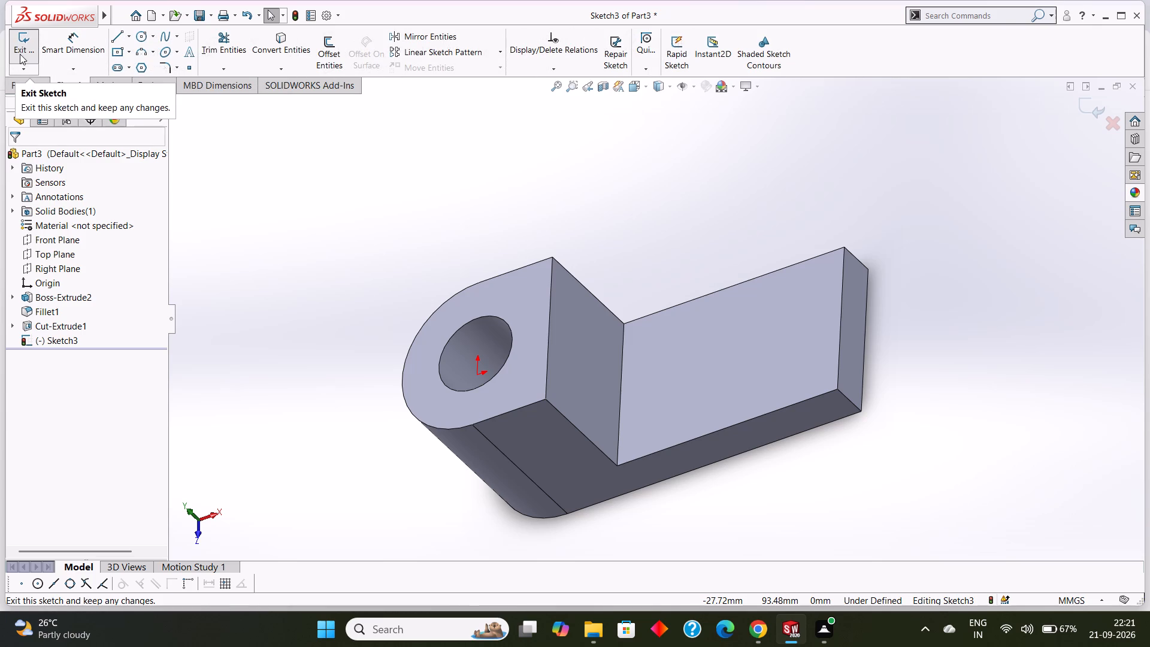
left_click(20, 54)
Start a fillet feature and set its type to full round.
left_click(31, 88)
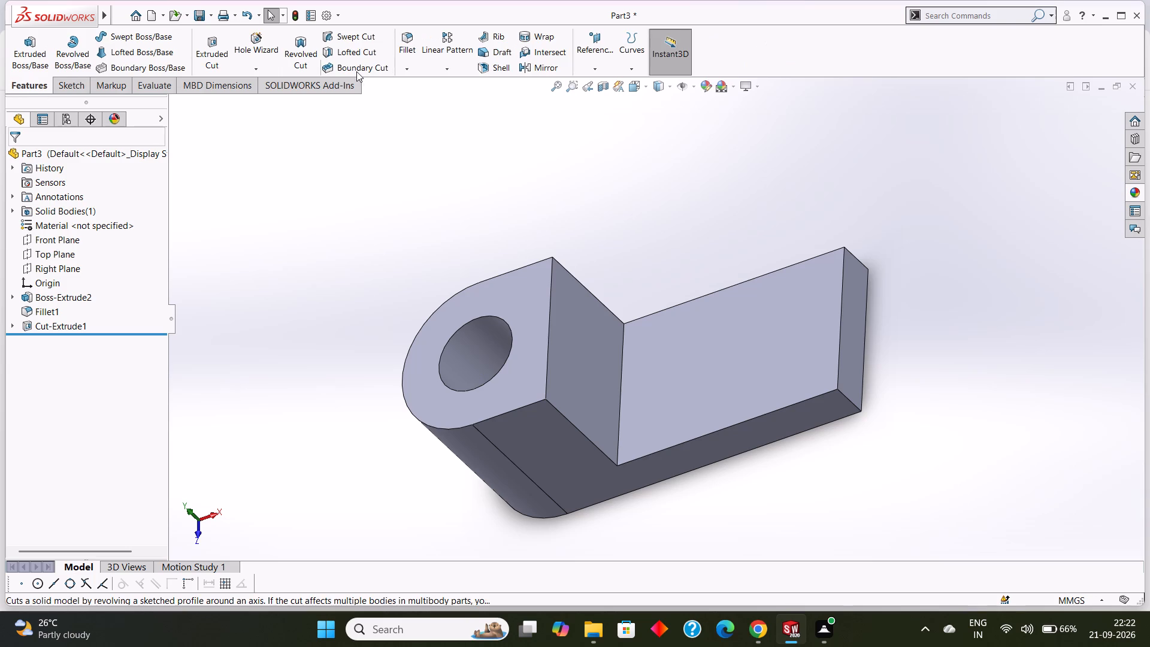
left_click(413, 66)
left_click(422, 78)
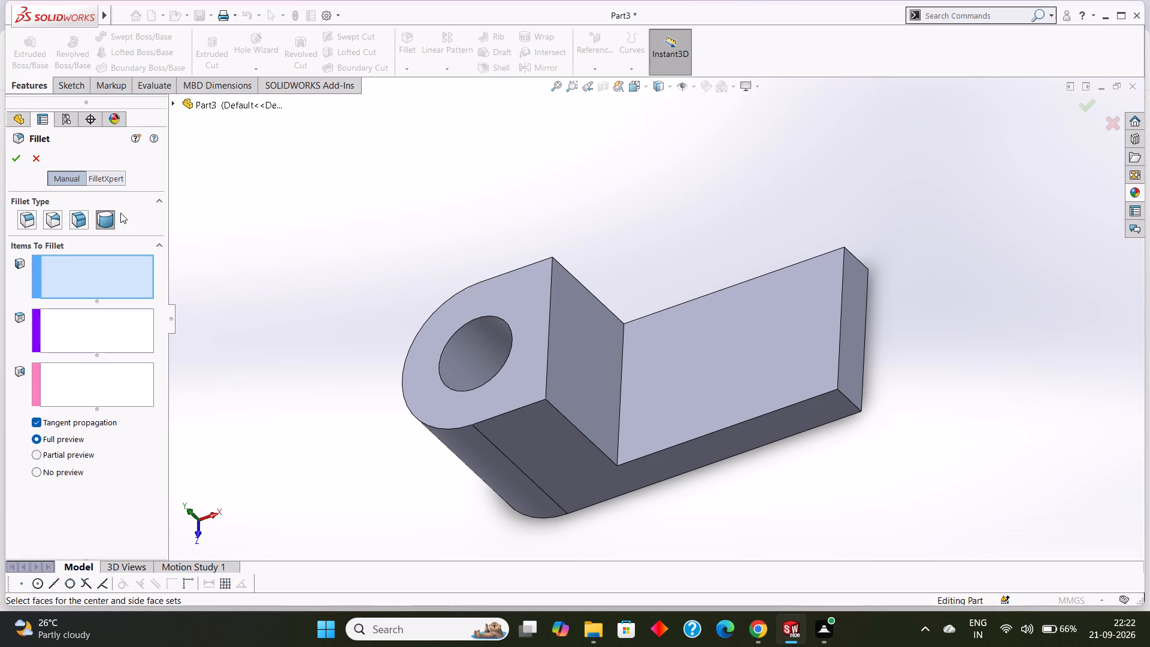
left_click(107, 215)
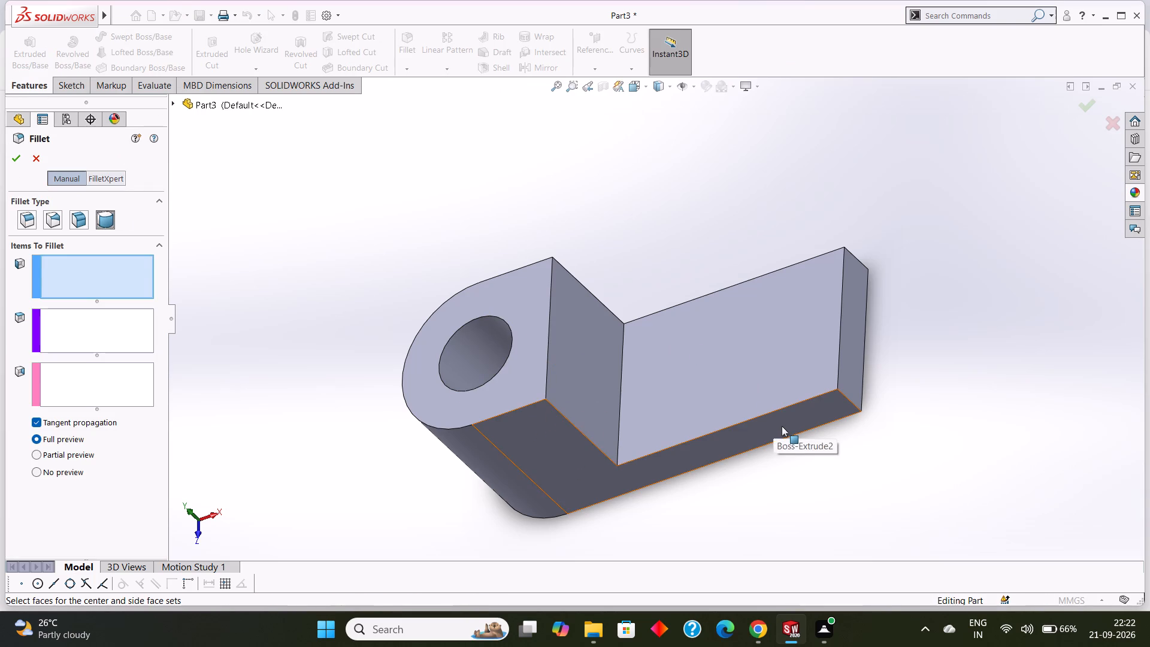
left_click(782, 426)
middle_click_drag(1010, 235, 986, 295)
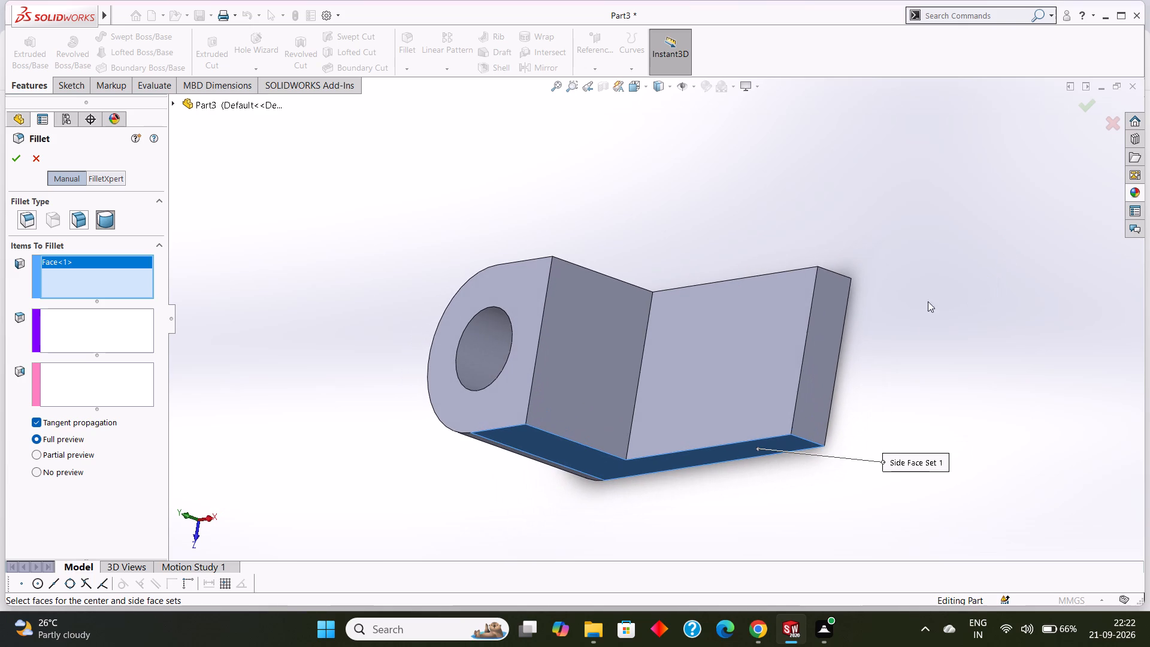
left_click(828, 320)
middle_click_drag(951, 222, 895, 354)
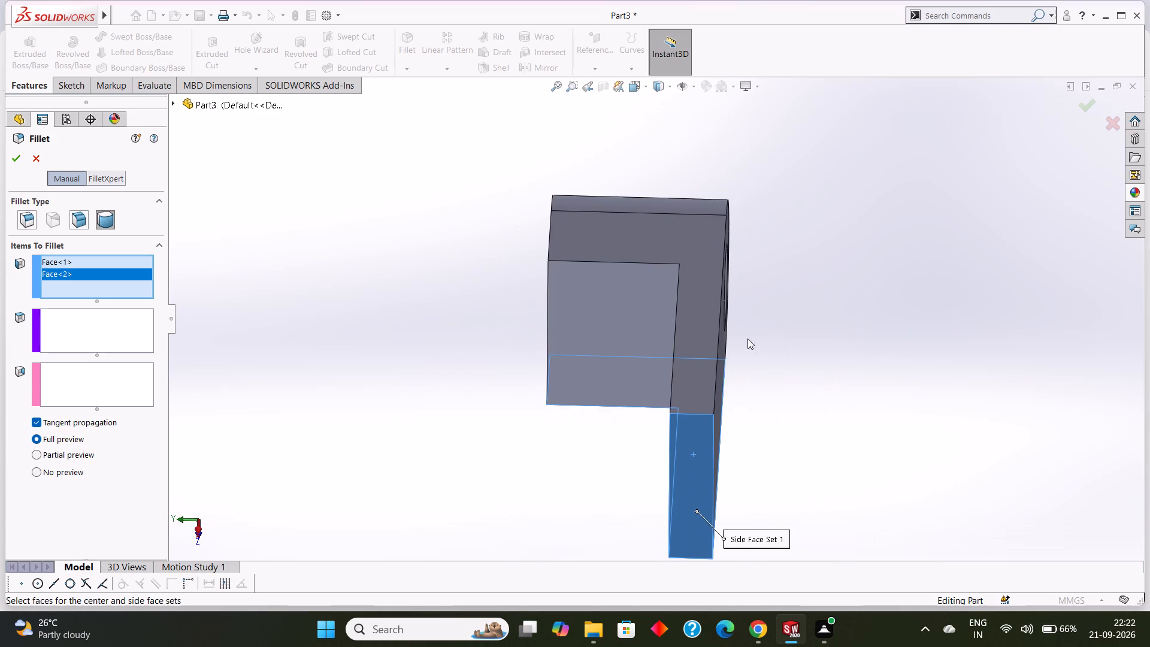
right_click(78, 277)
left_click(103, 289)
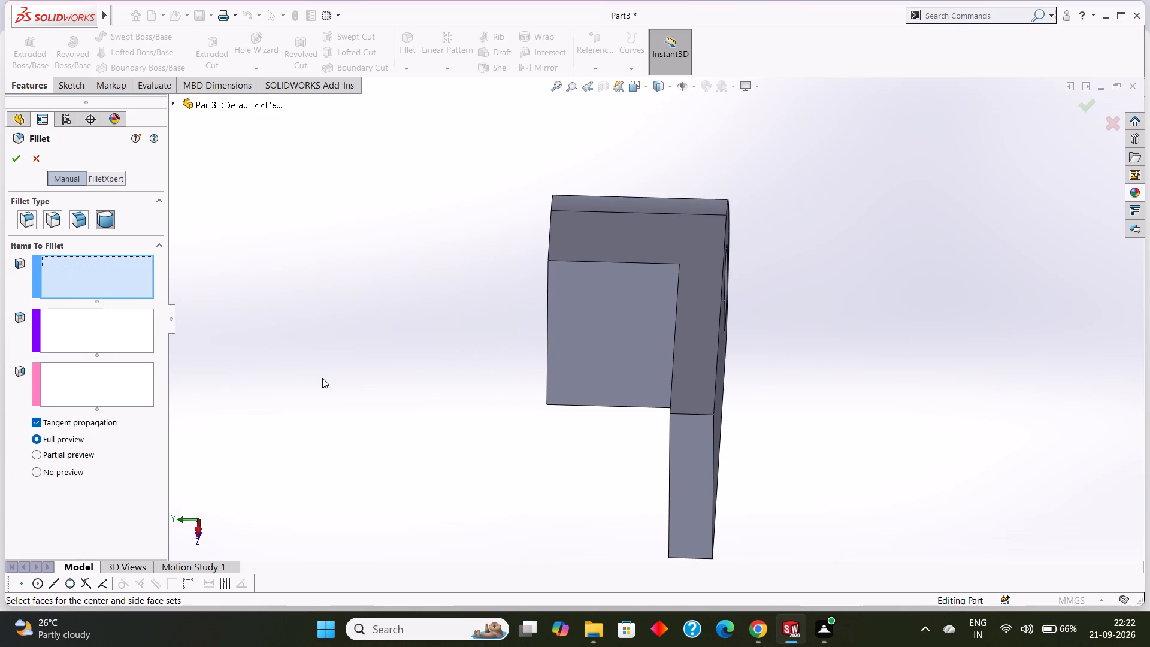
Round the lower arm's free end with a full round fillet, using its end face as centre and the two long side faces as sides.
left_click(55, 283)
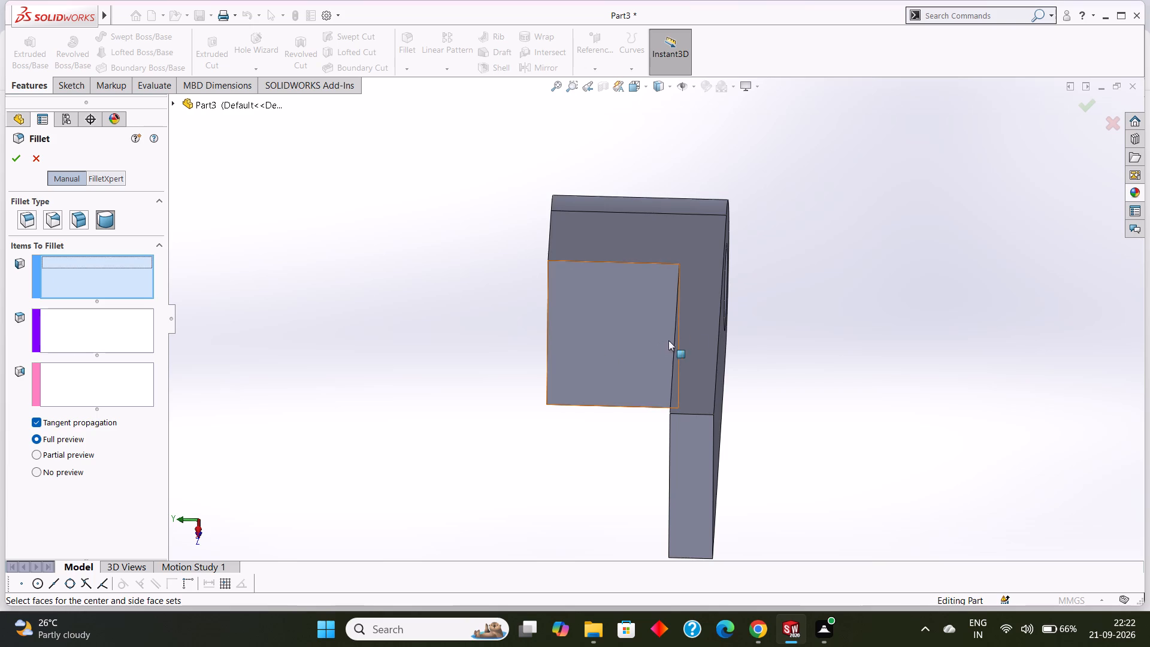
left_click(703, 320)
left_click(128, 336)
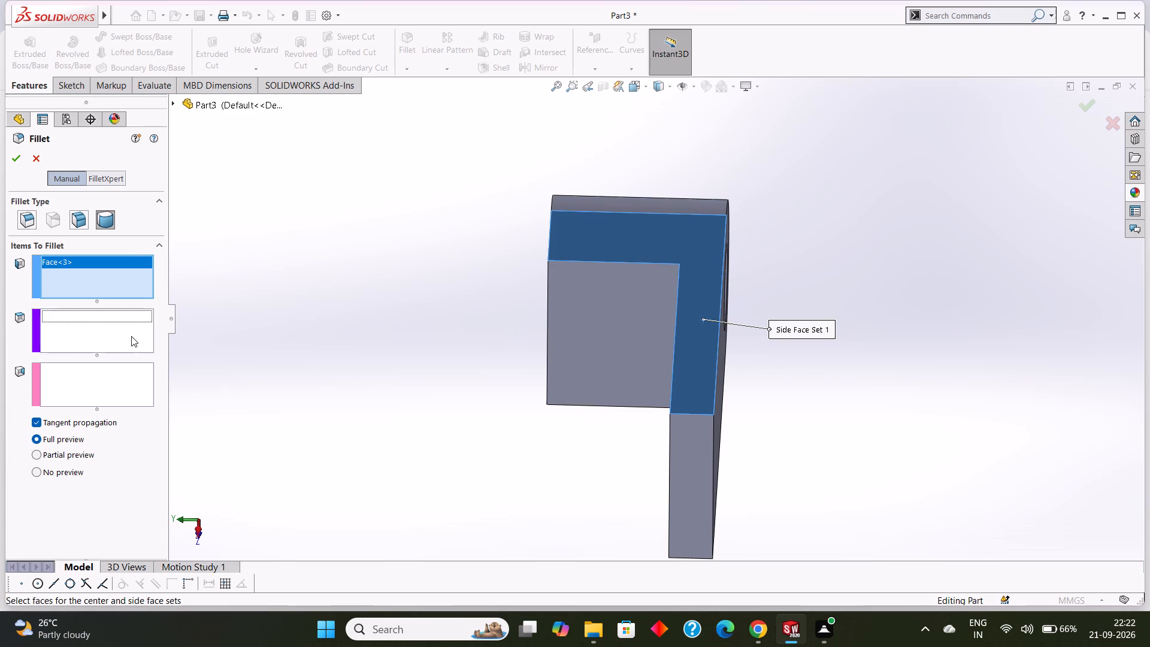
middle_click_drag(916, 434, 922, 361)
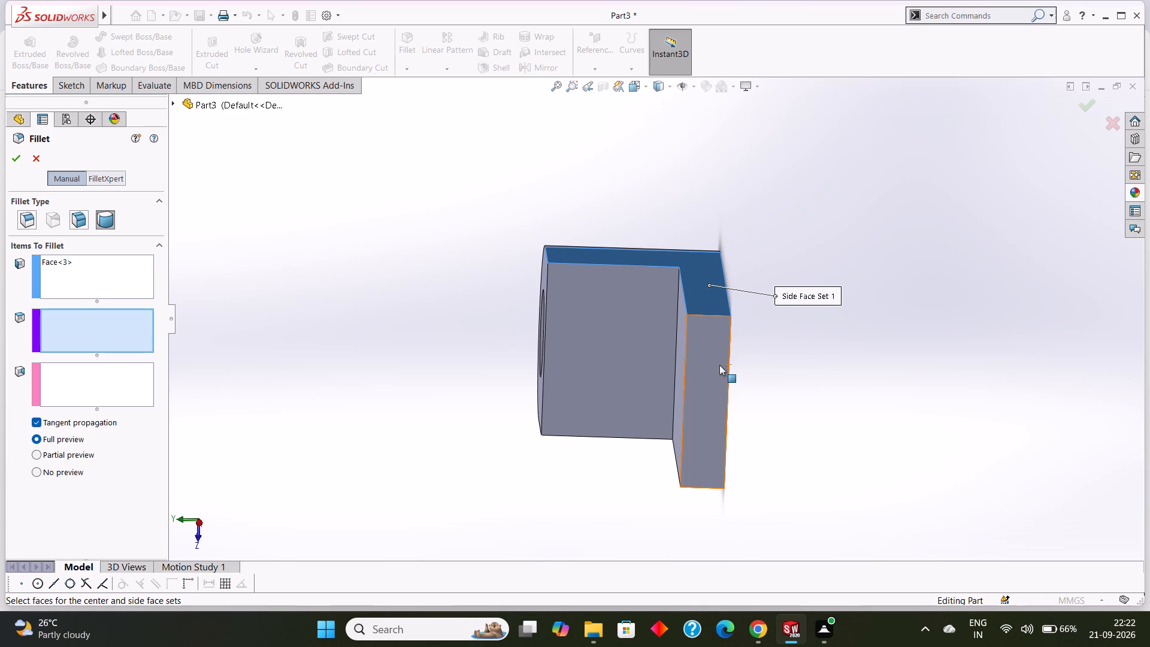
left_click(719, 365)
middle_click_drag(854, 433, 864, 325)
scroll(867, 394, "up", 1)
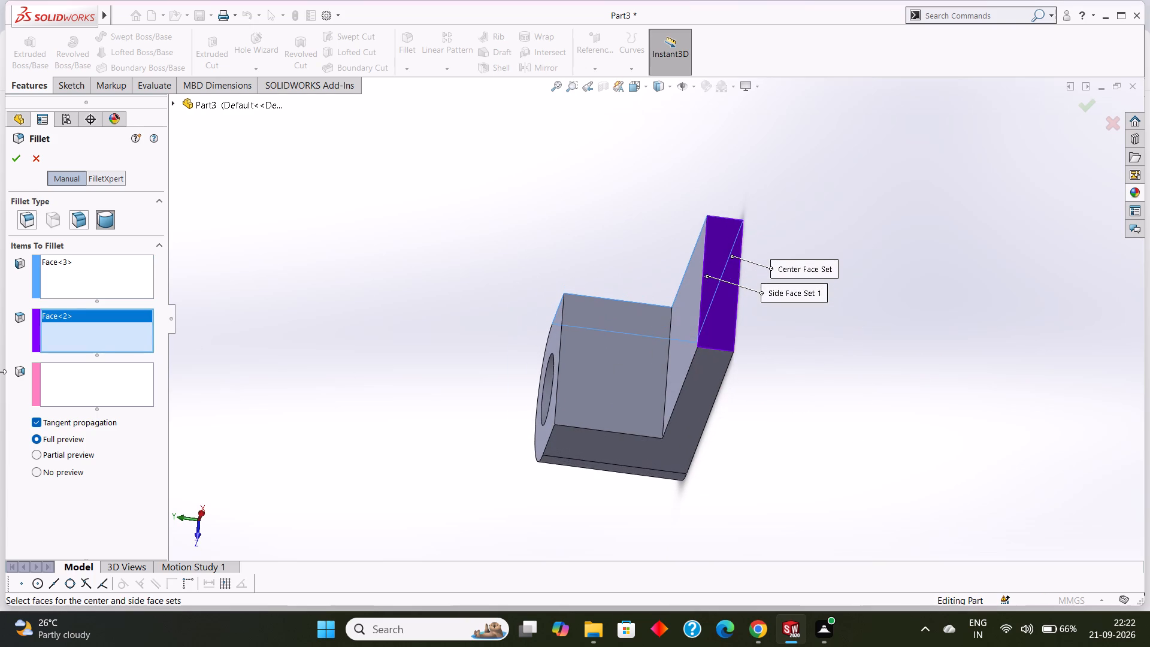
left_click(74, 376)
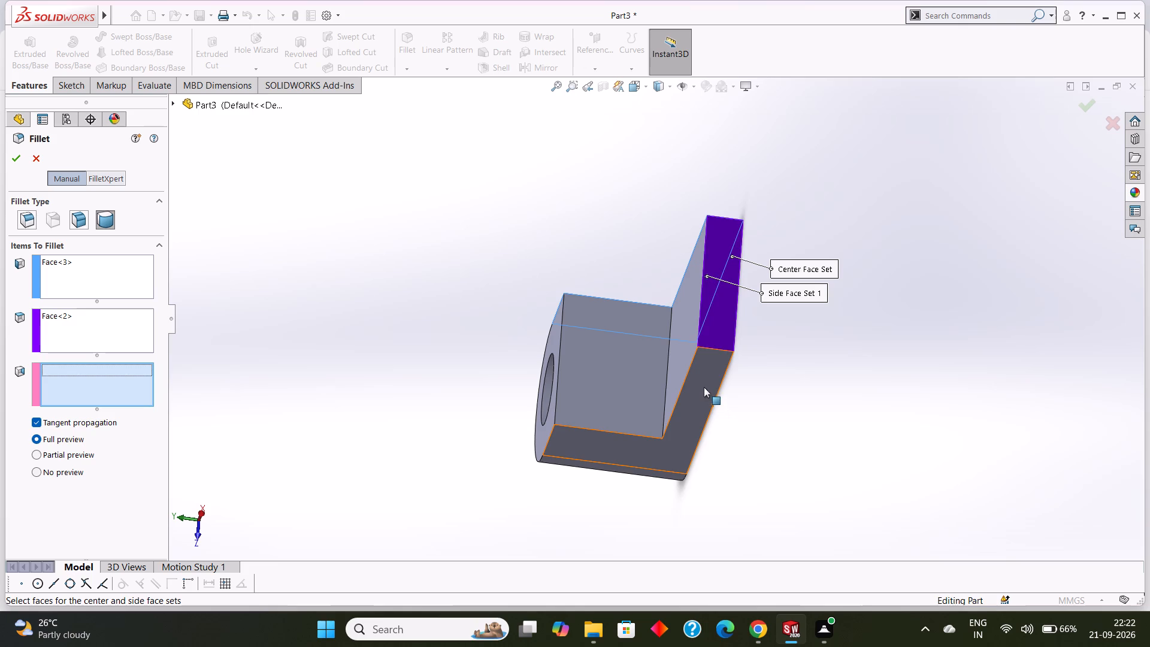
left_click(703, 386)
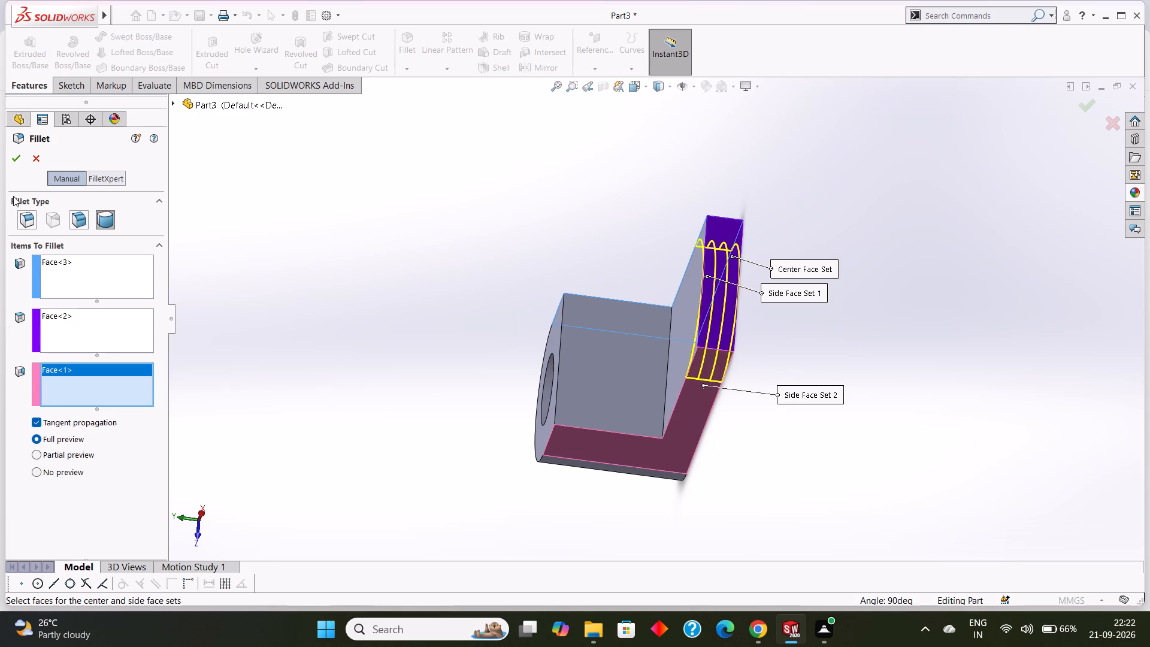
left_click(19, 164)
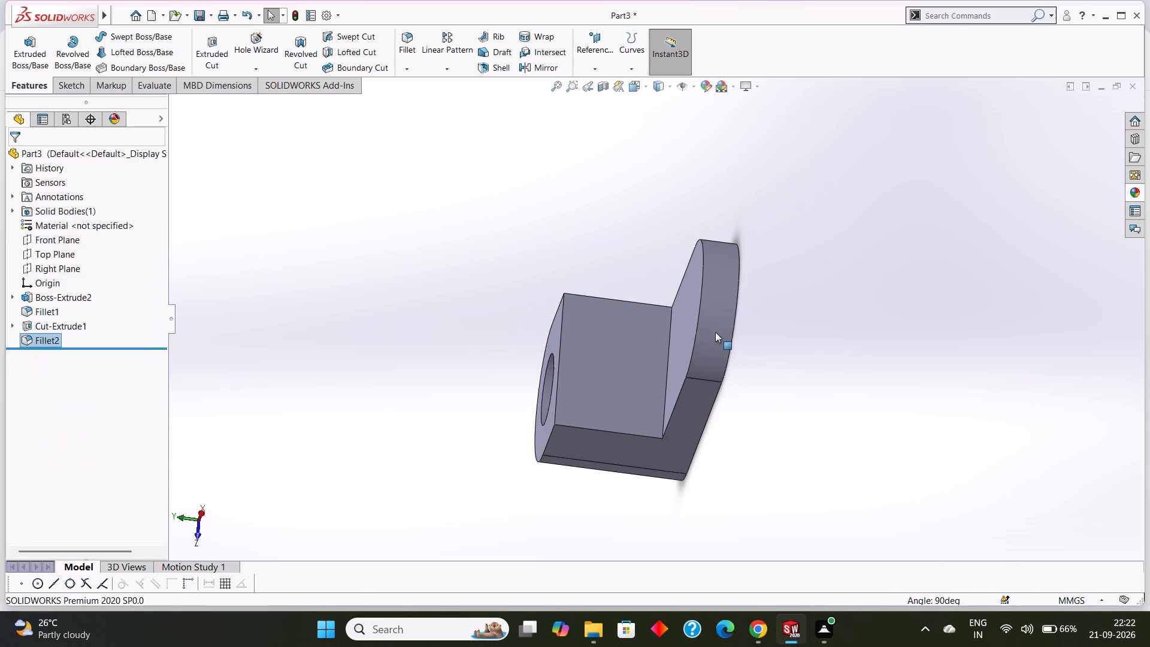
Sketch a circle of about 6.4 mm radius on the lower arm's top face, centred on the rounded free end's arc.
left_click(833, 339)
middle_click_drag(837, 341, 902, 353)
left_click(738, 309)
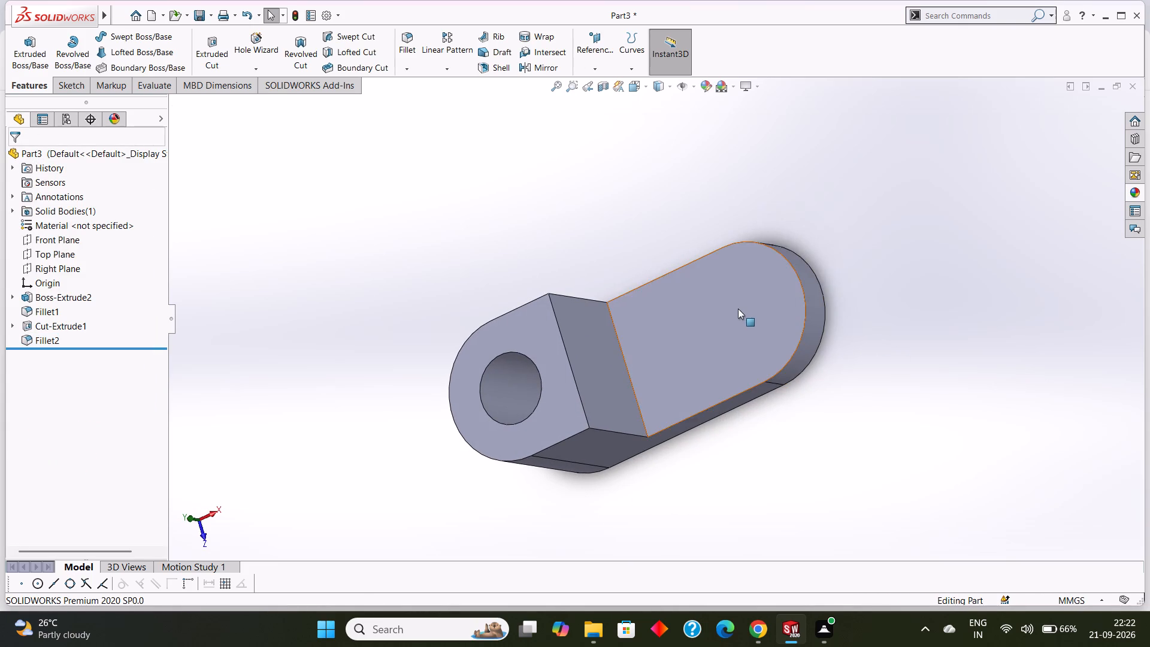
key("ctrl+8")
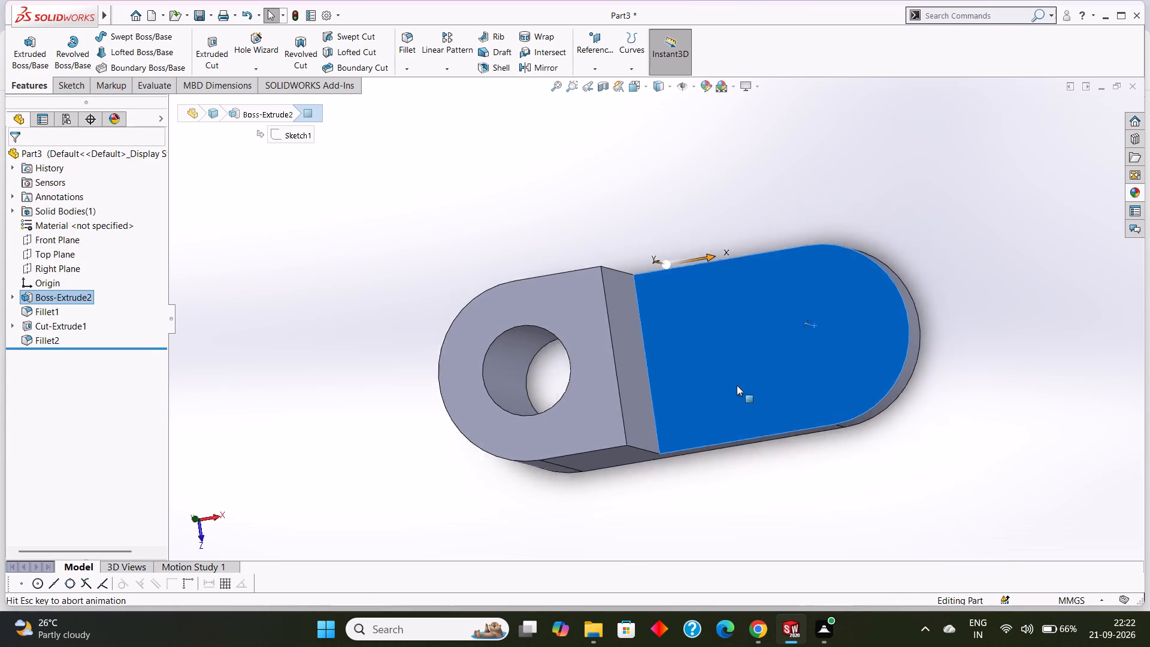
right_click(743, 359)
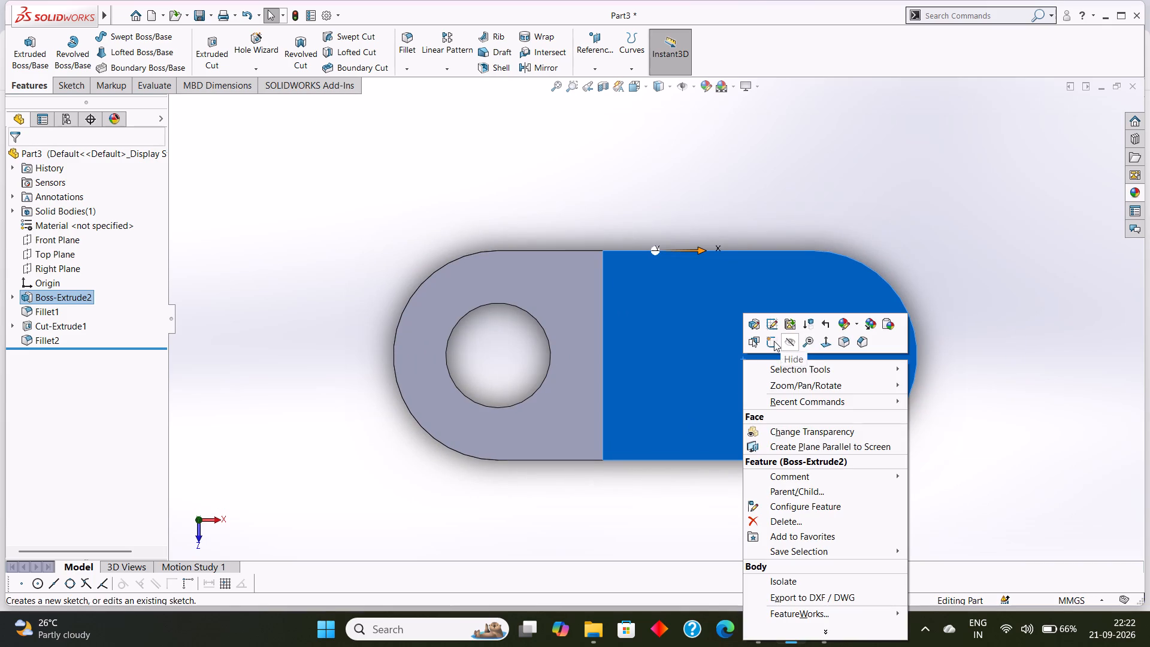
left_click(773, 341)
key("Escape")
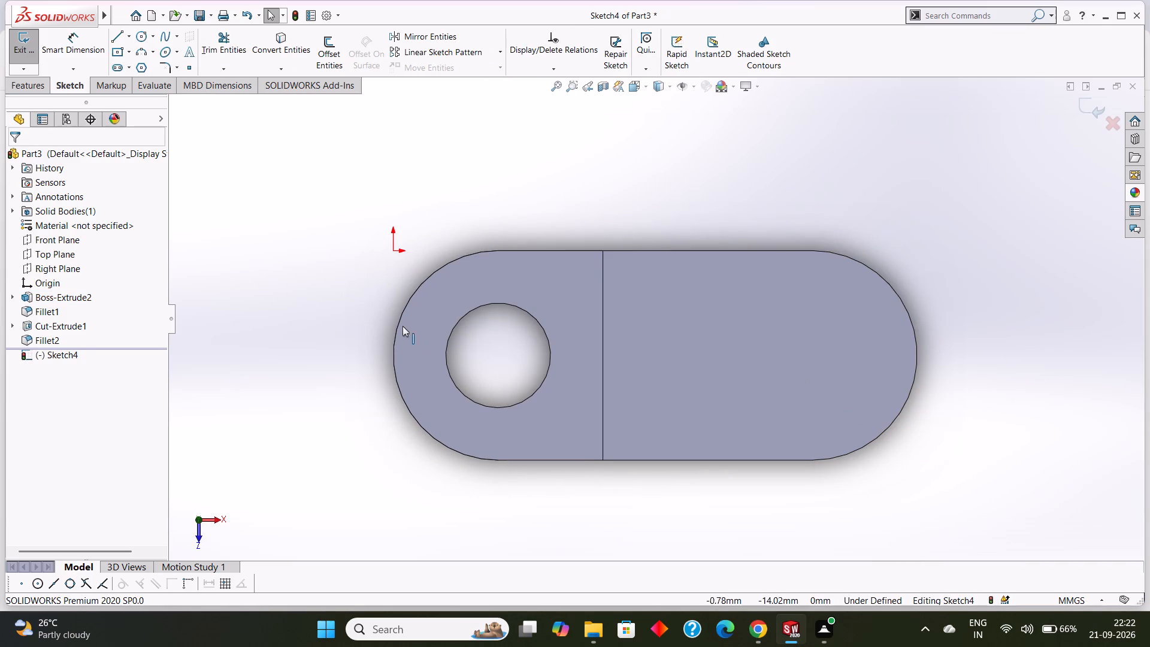
left_click(143, 37)
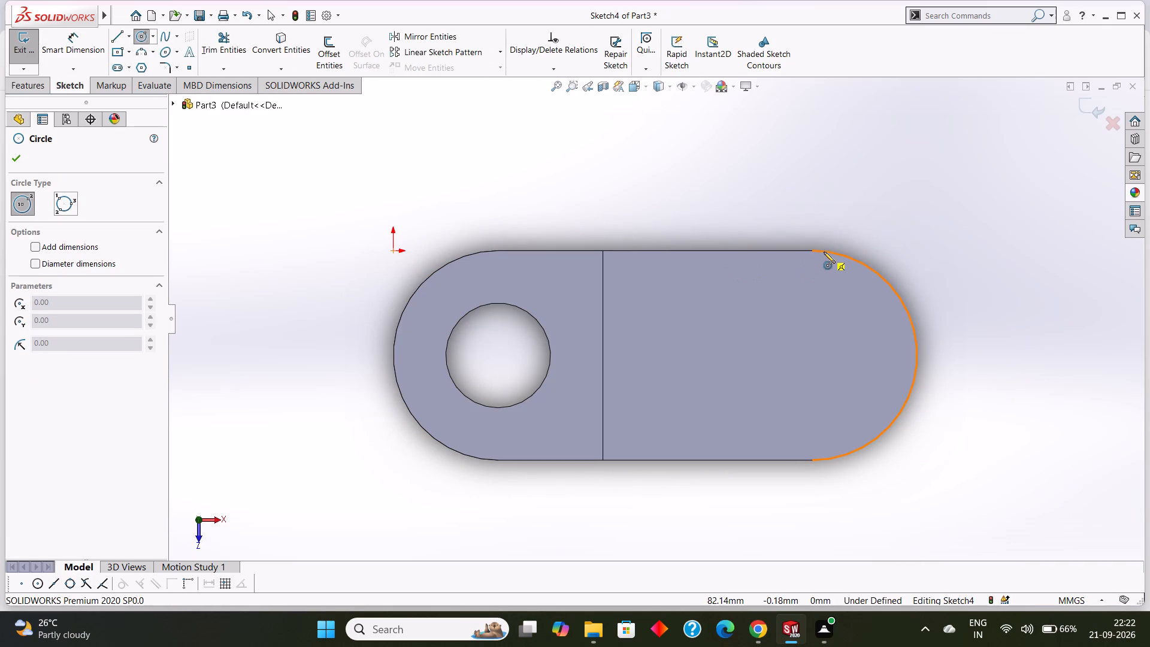
left_click(813, 353)
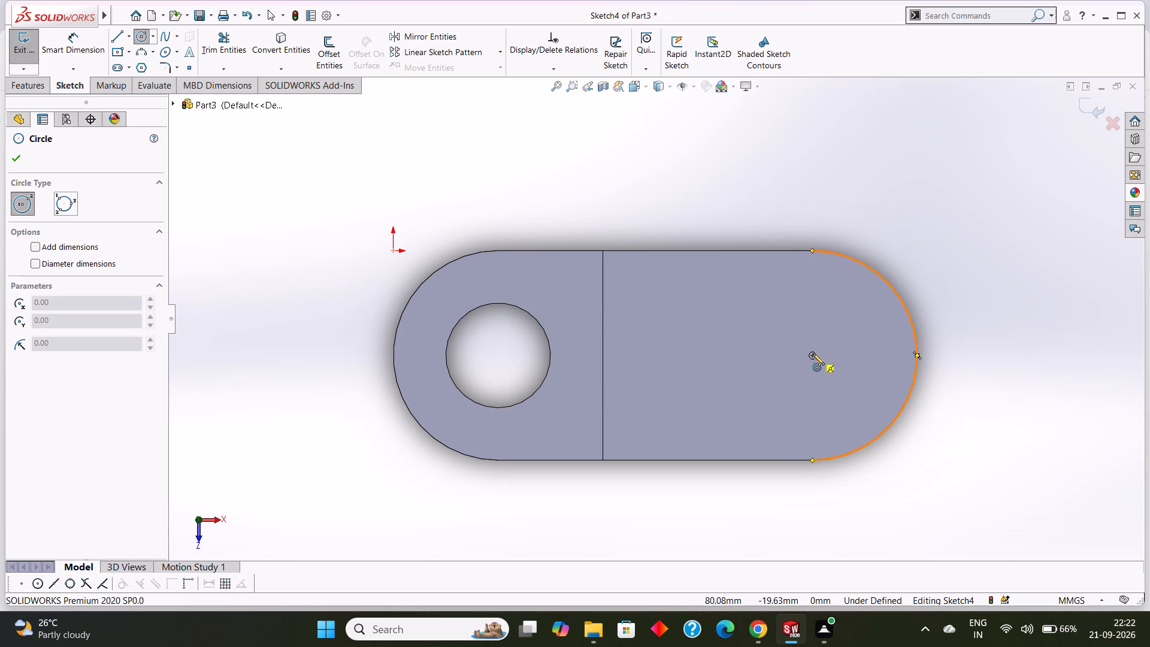
left_click(846, 356)
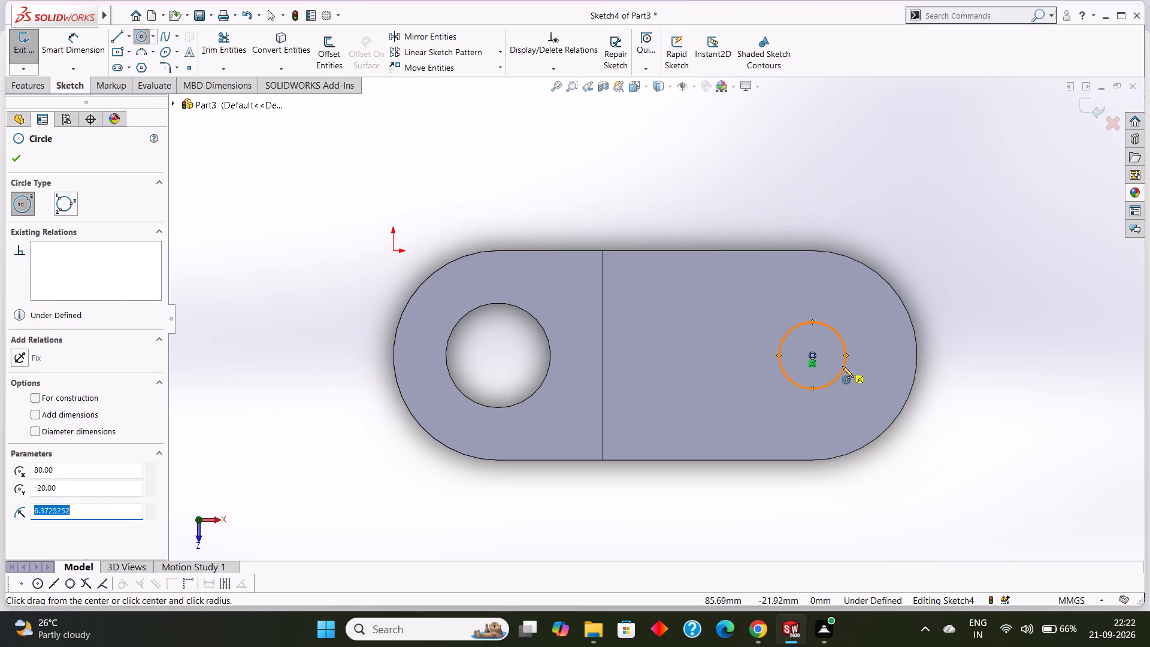
left_click(14, 161)
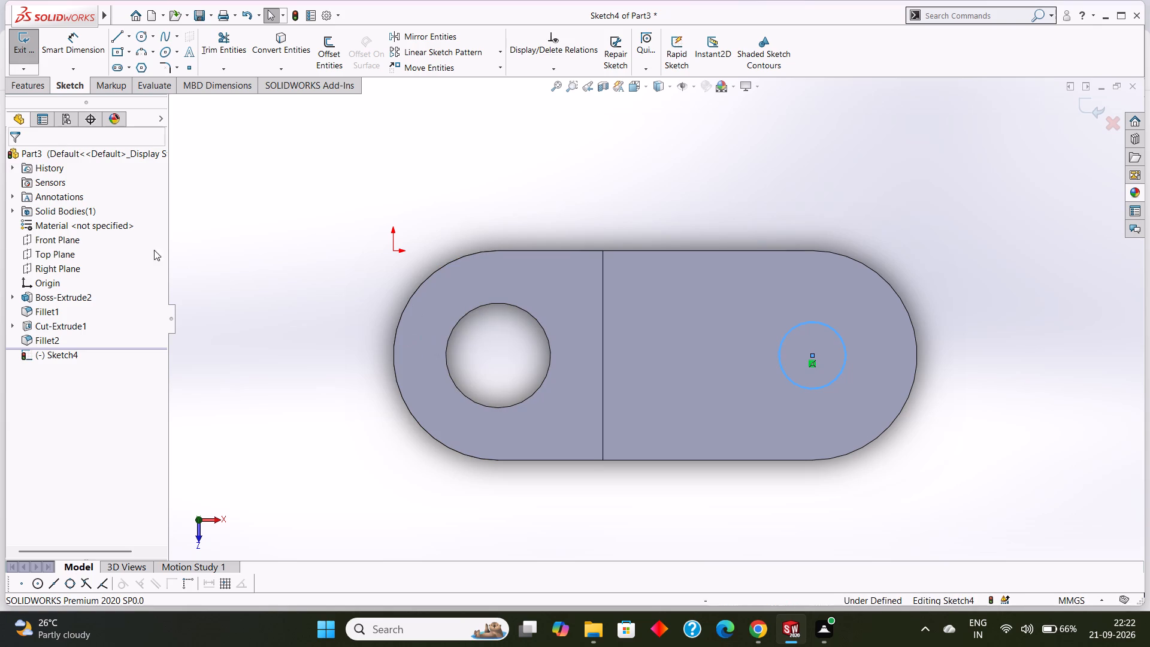
Sketch a second, larger concentric circle of about 9.2 mm radius around the first one.
left_click(142, 38)
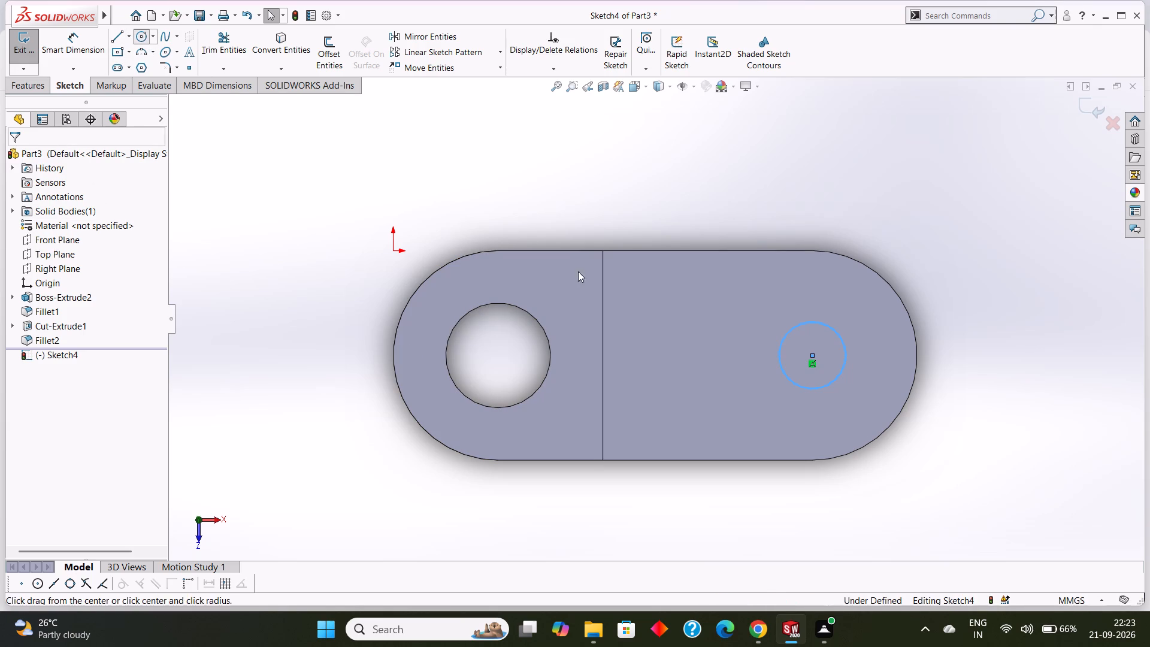
left_click(814, 355)
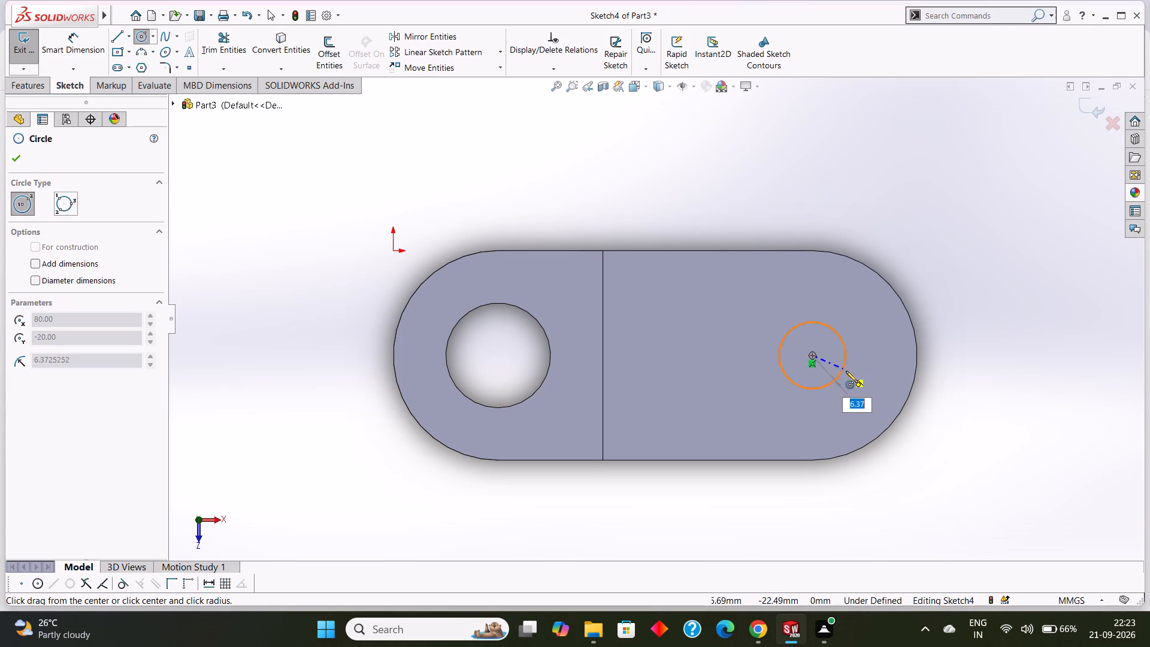
left_click(855, 377)
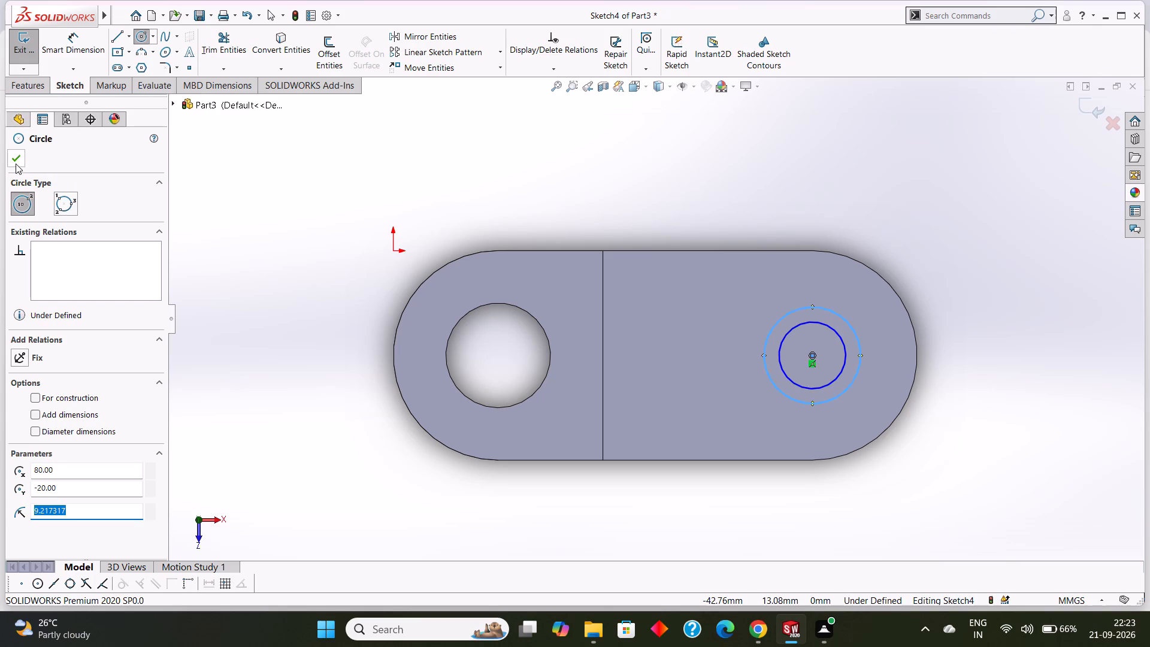
left_click(15, 163)
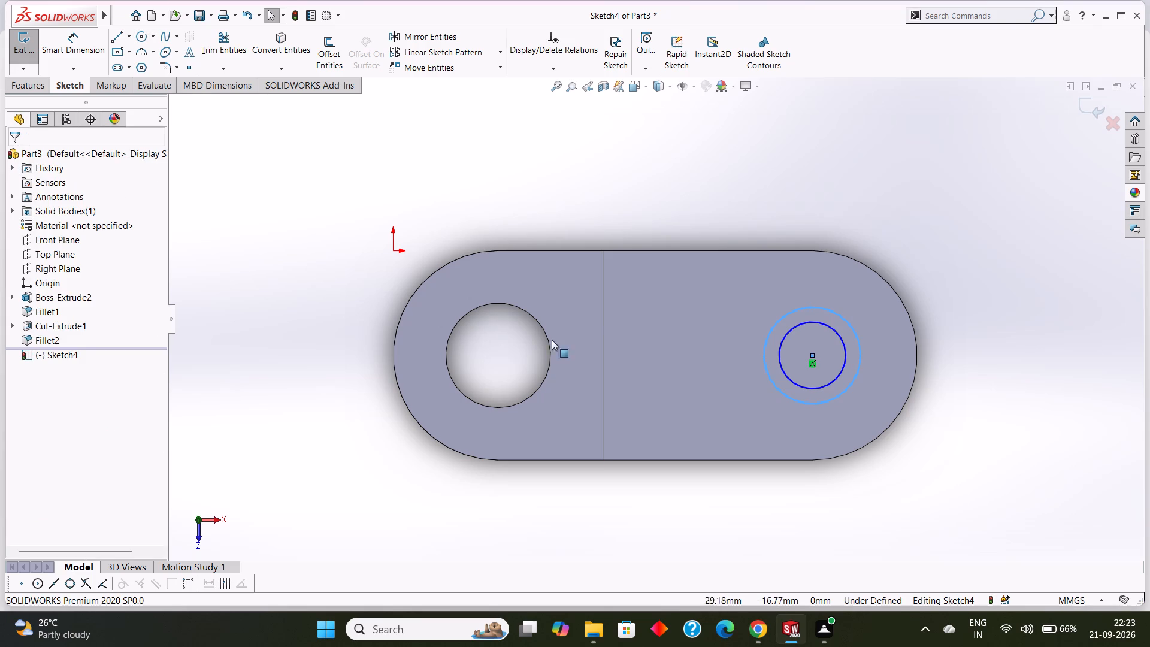
Dimension the outer circle on the lower arm to a diameter of 20 mm.
left_click(80, 45)
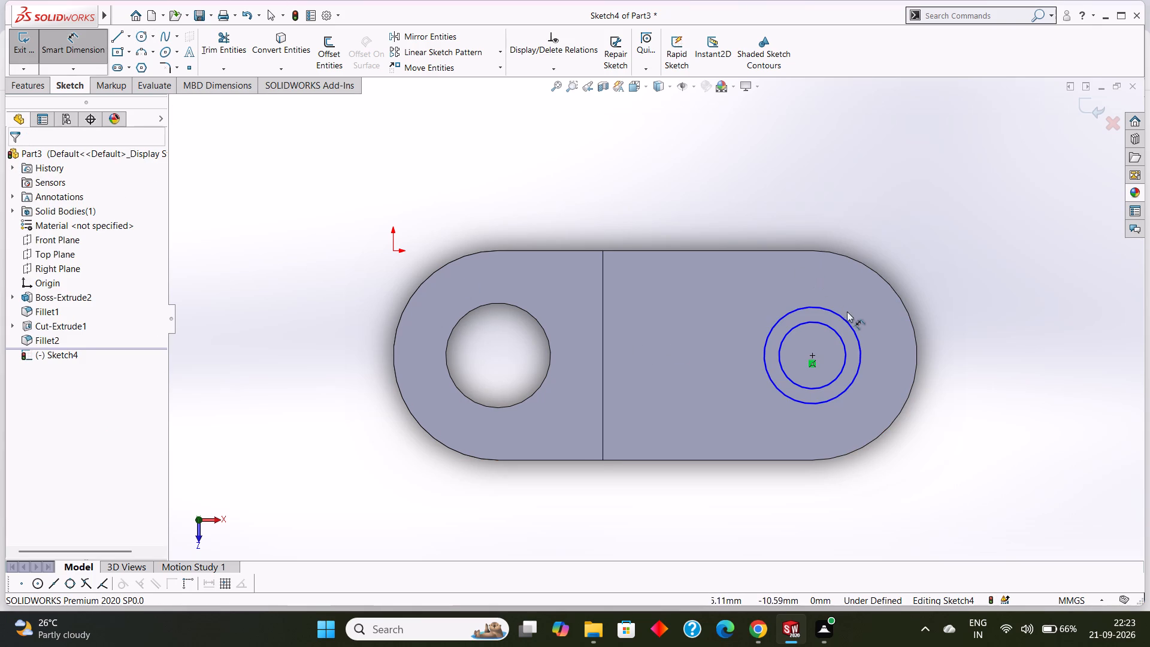
left_click(854, 330)
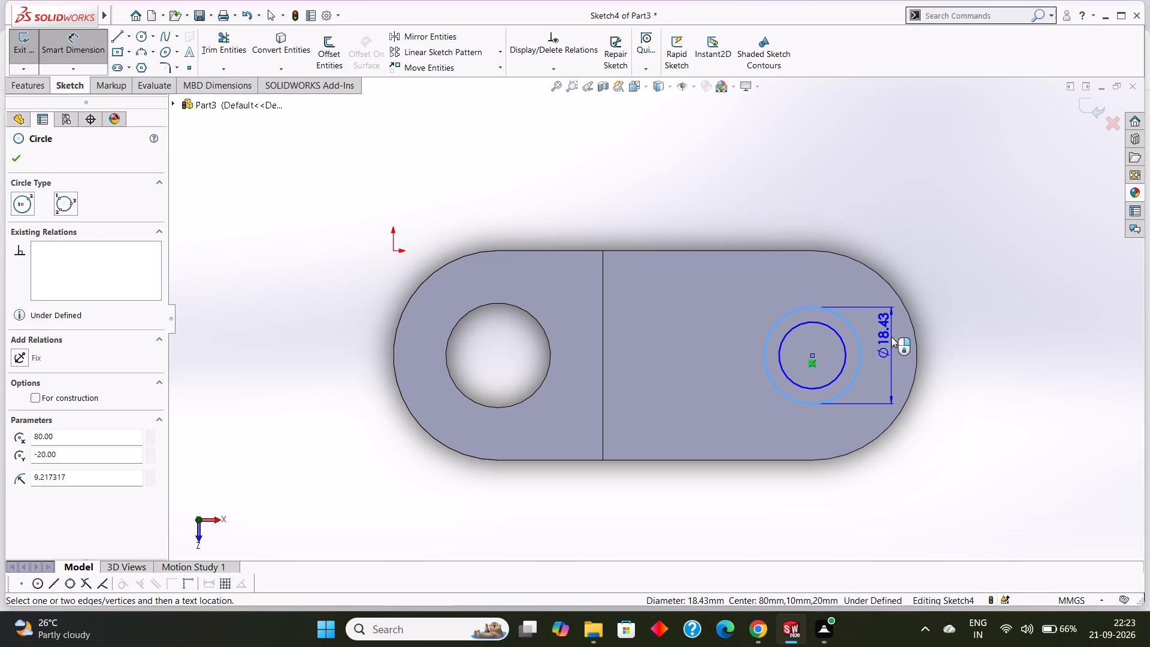
left_click(891, 337)
type("20")
key("Return")
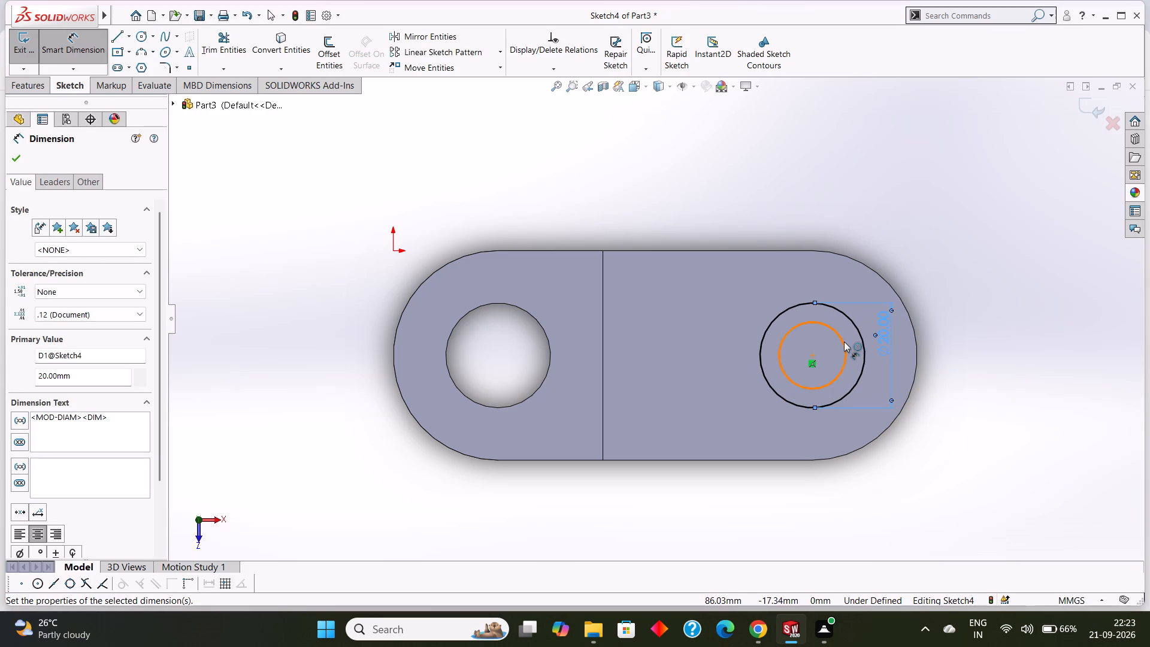
Dimension the inner circle on the lower arm to a diameter of 16 mm.
left_click(843, 341)
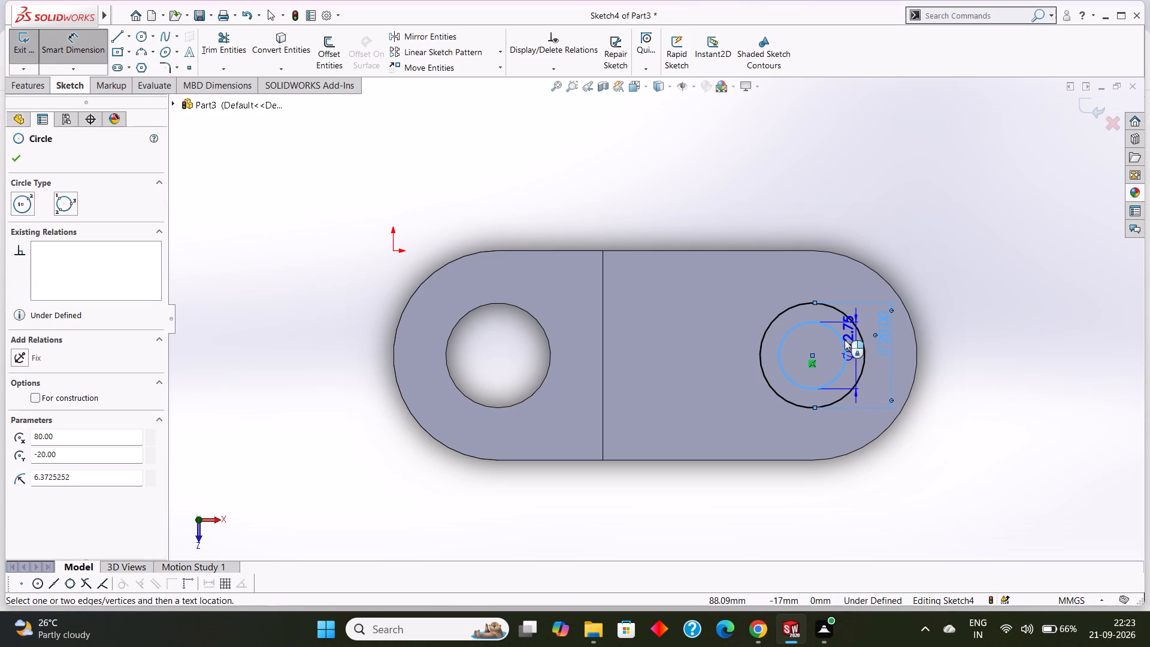
left_click(743, 348)
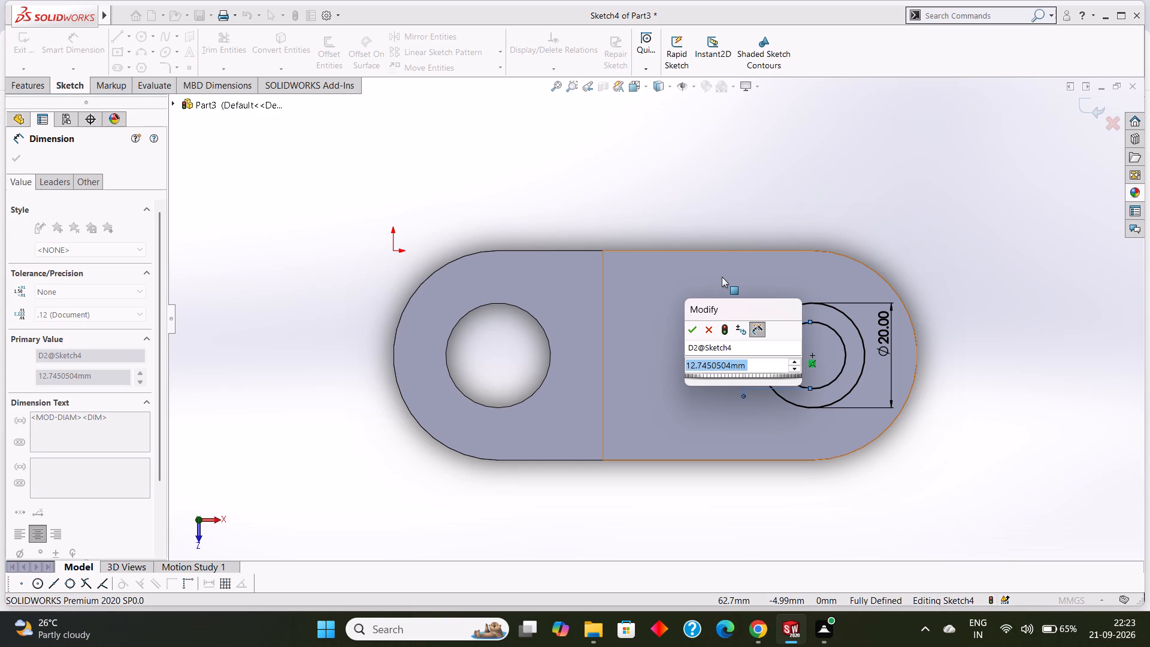
key("1")
key("6")
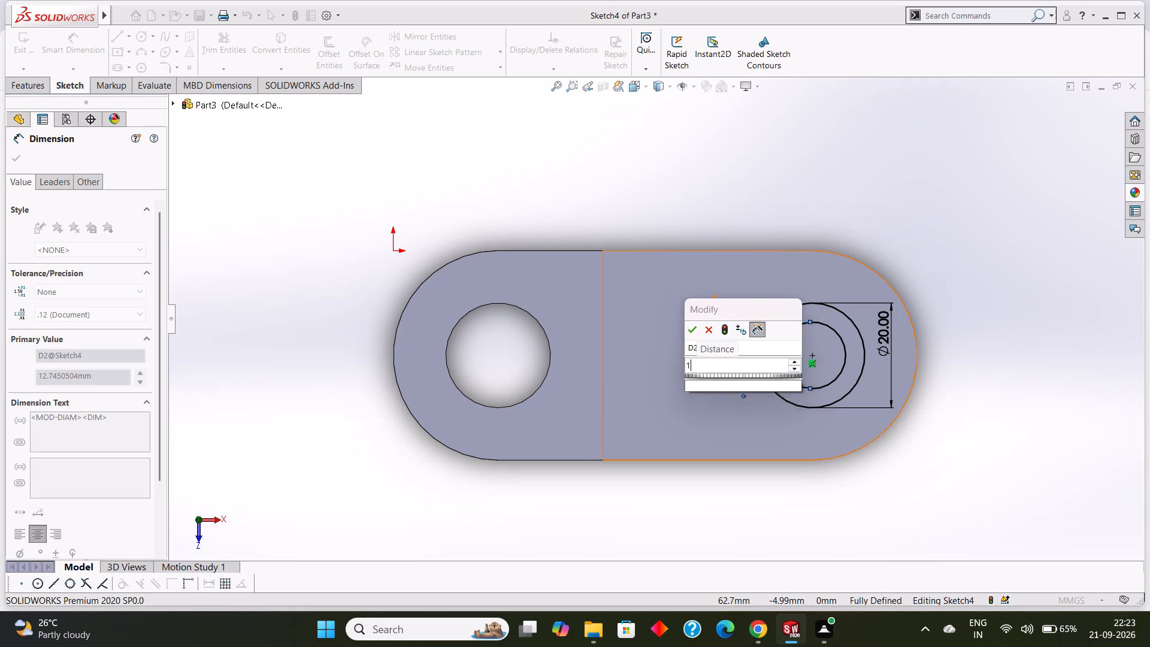
key("Return")
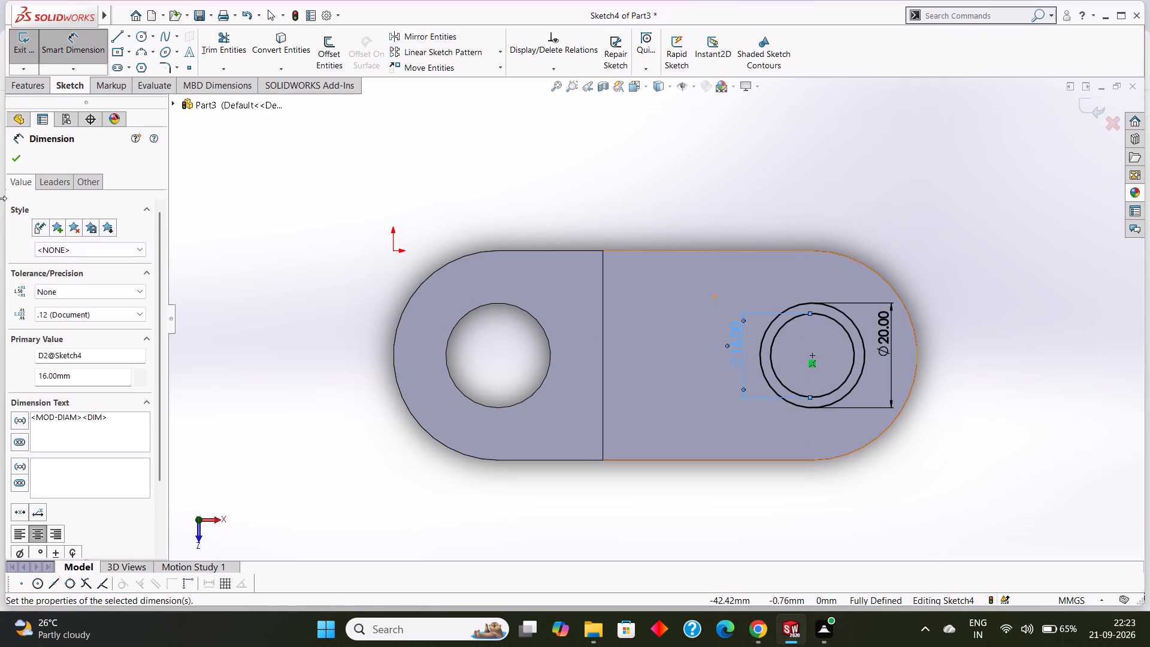
left_click(8, 155)
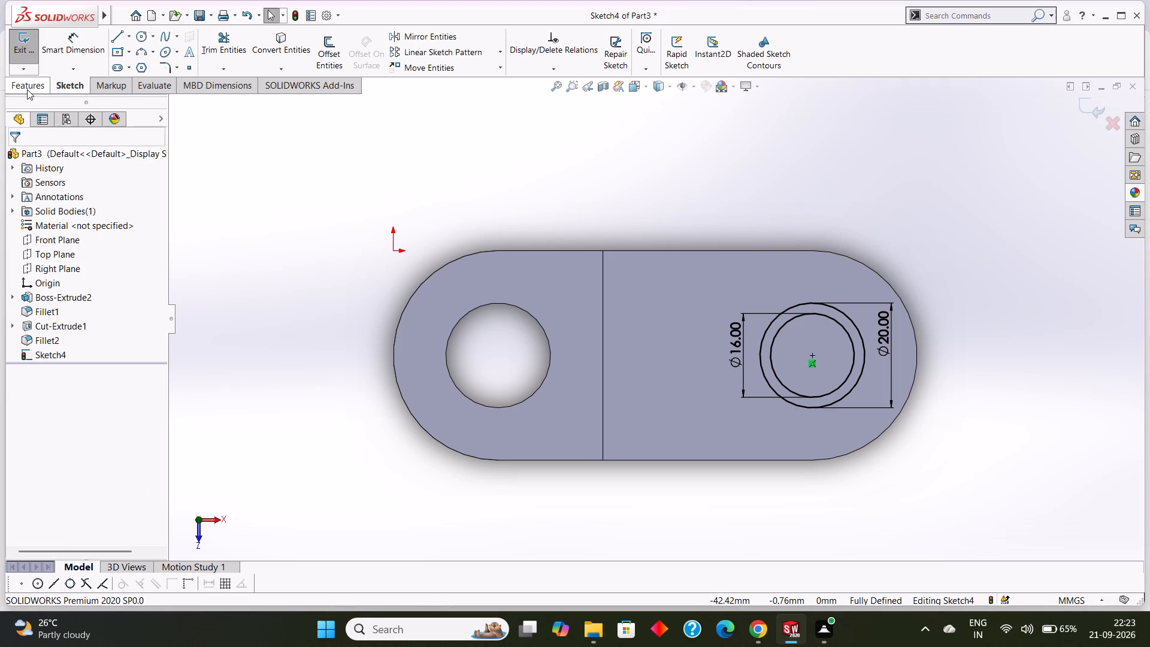
Extrude the 20/16 mm ring sketch upward from the lower arm as a merged boss with a 5 mm blind depth.
left_click(27, 87)
left_click(32, 60)
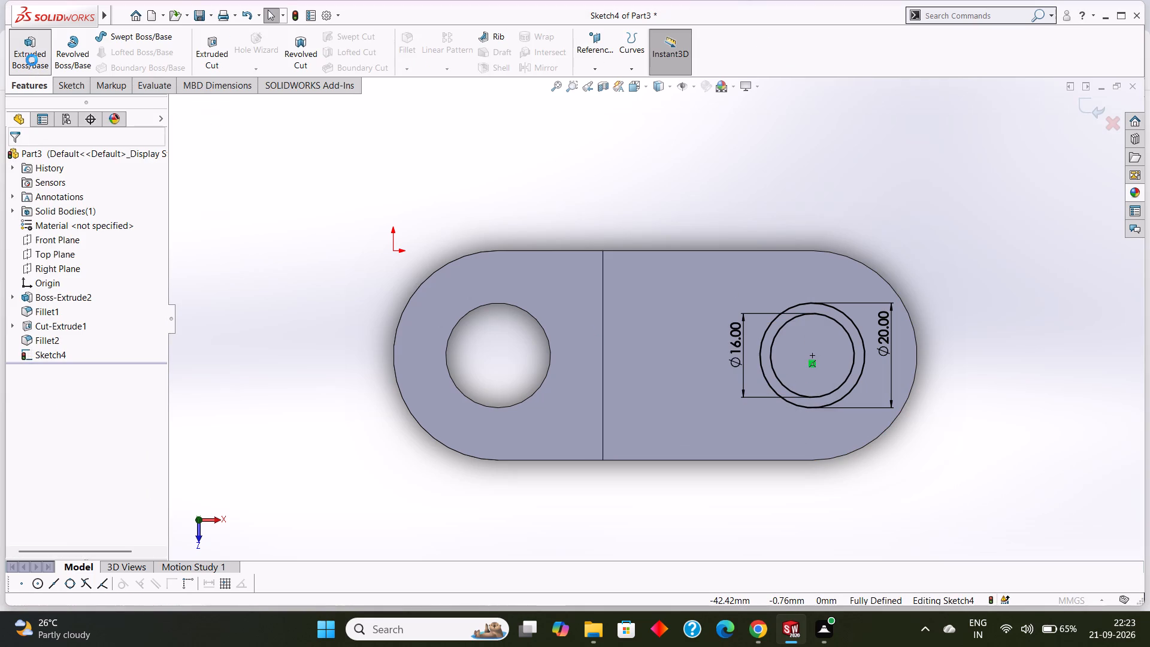
middle_click_drag(864, 507, 868, 377)
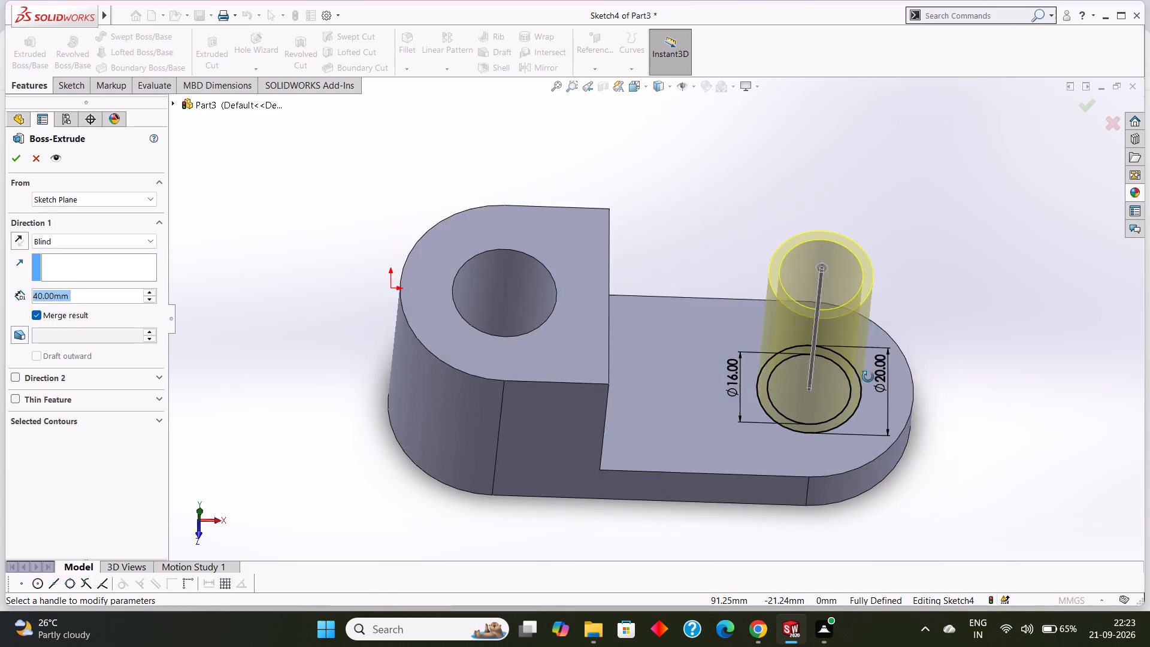
middle_click_drag(868, 377, 863, 346)
left_click(81, 286)
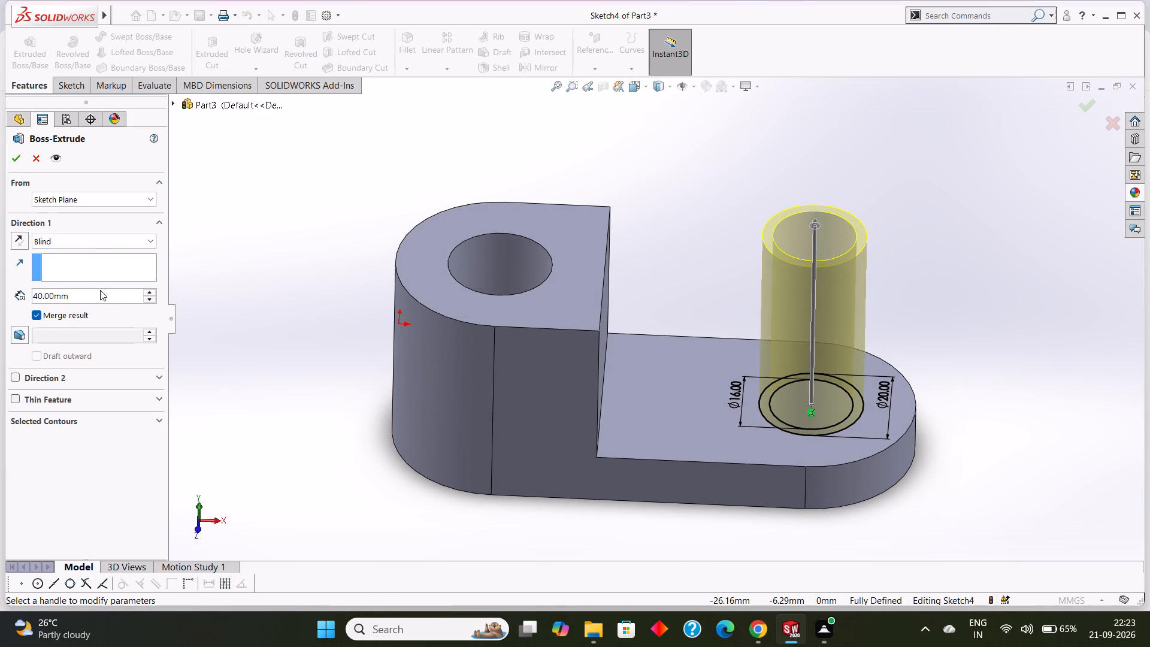
left_click(95, 297)
left_click_drag(114, 297, 10, 297)
key("5")
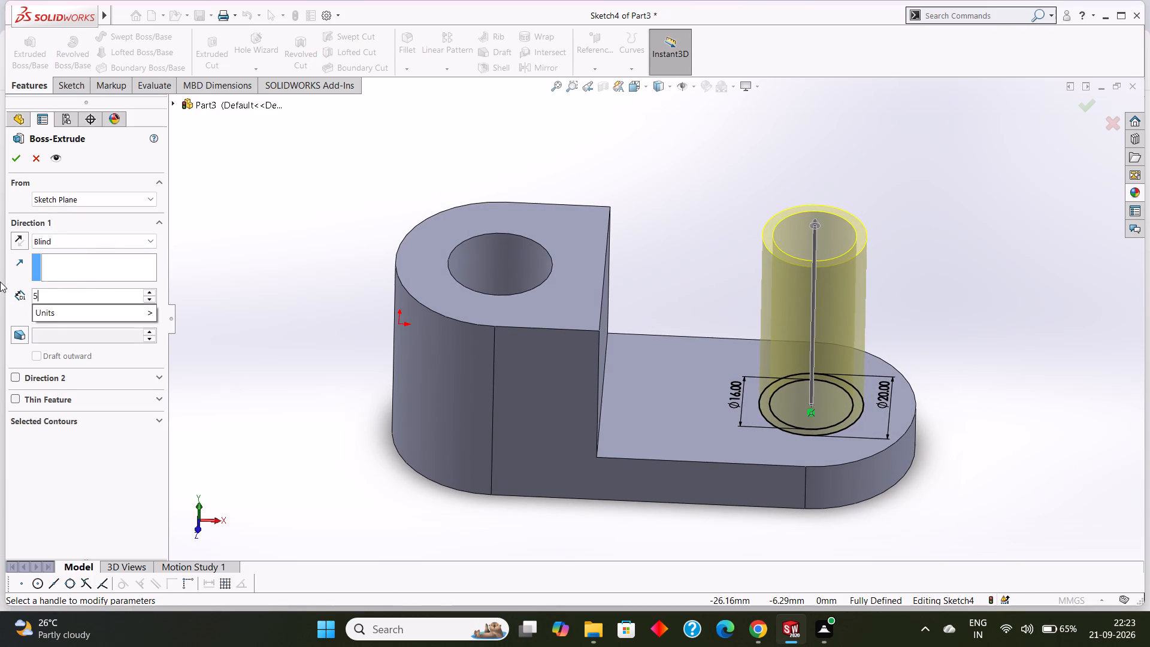
key("Return")
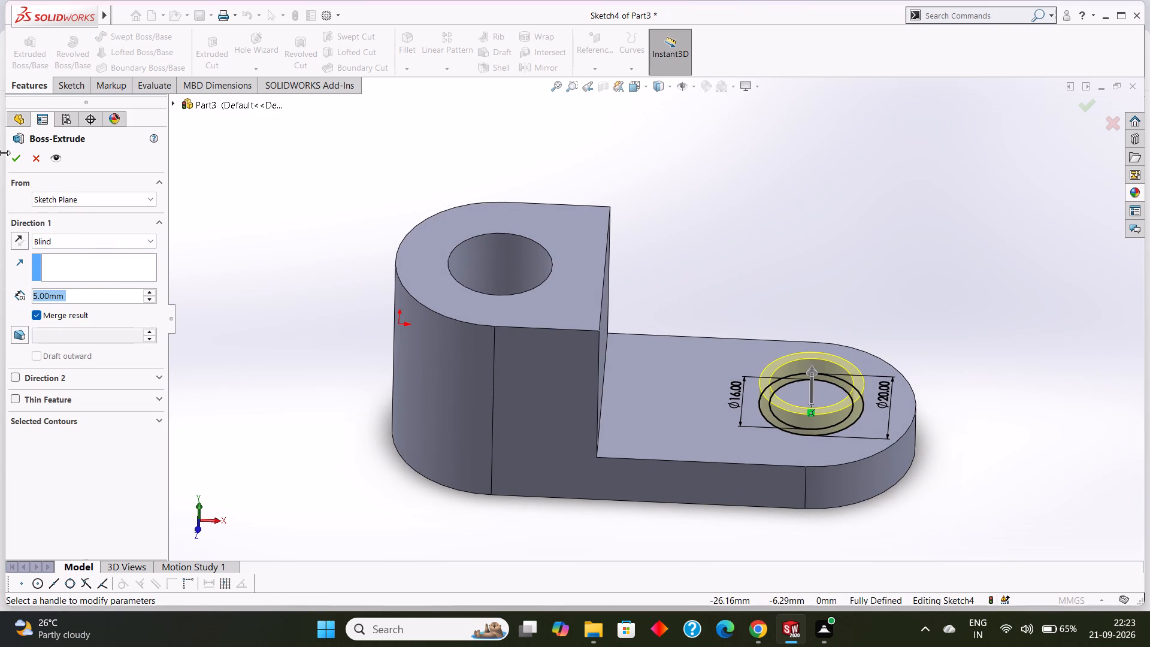
left_click(14, 160)
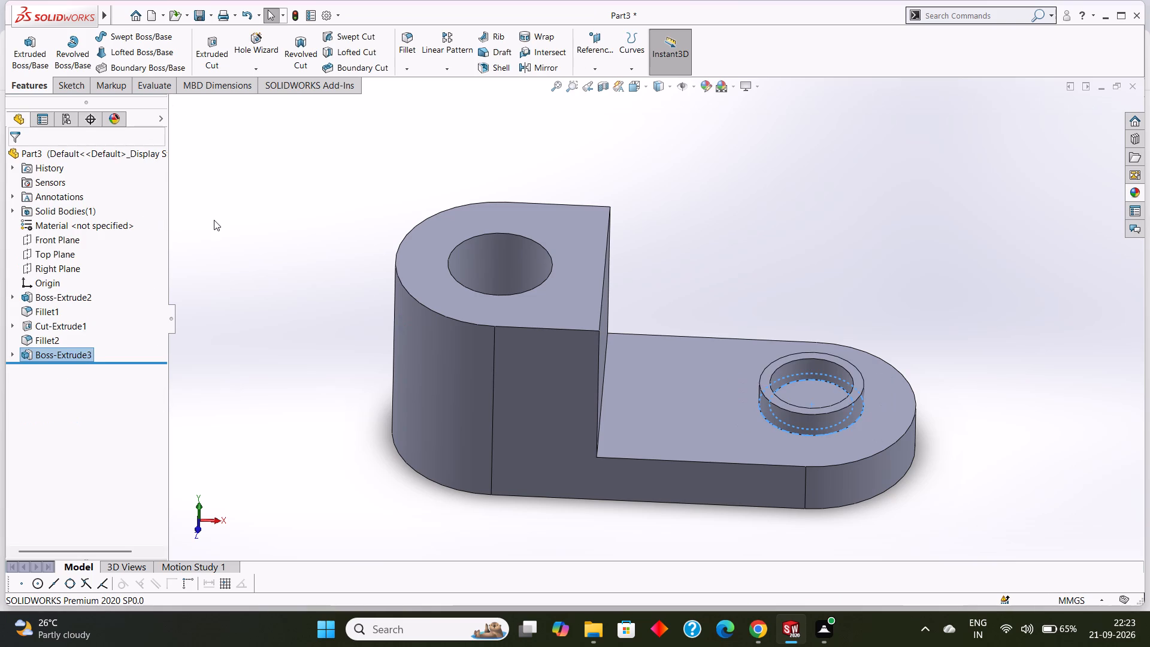
left_click(215, 217)
Add a 5 mm constant-radius fillet to the inner corner edge where the tall block meets the lower arm.
middle_click_drag(922, 274, 809, 277)
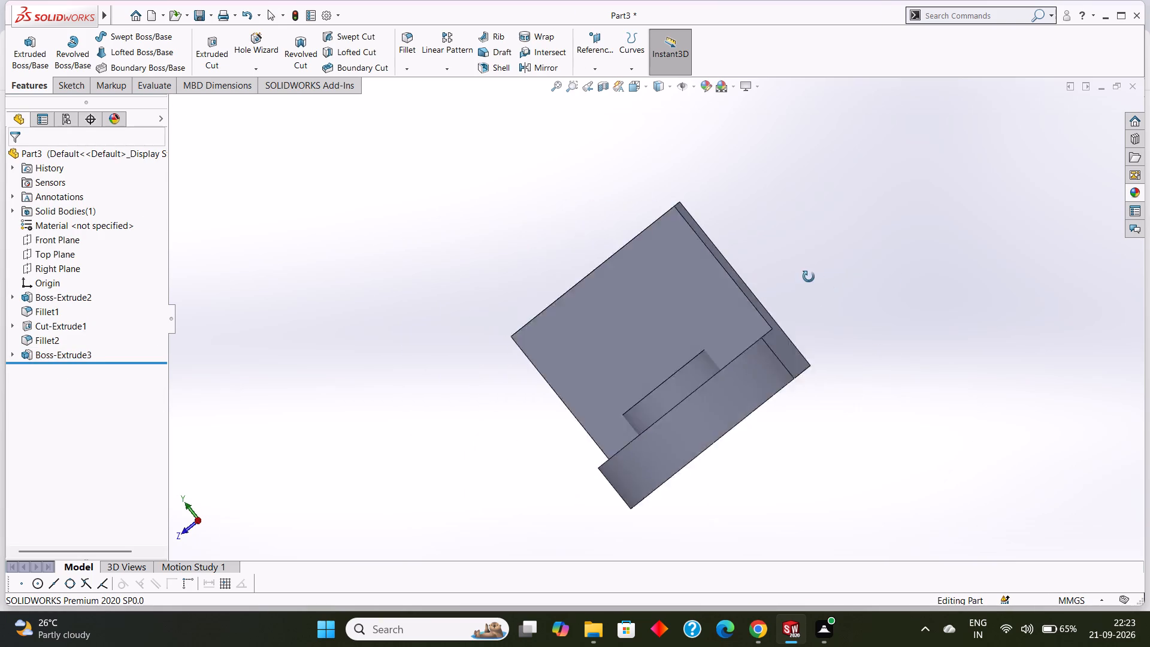
middle_click_drag(809, 277, 846, 288)
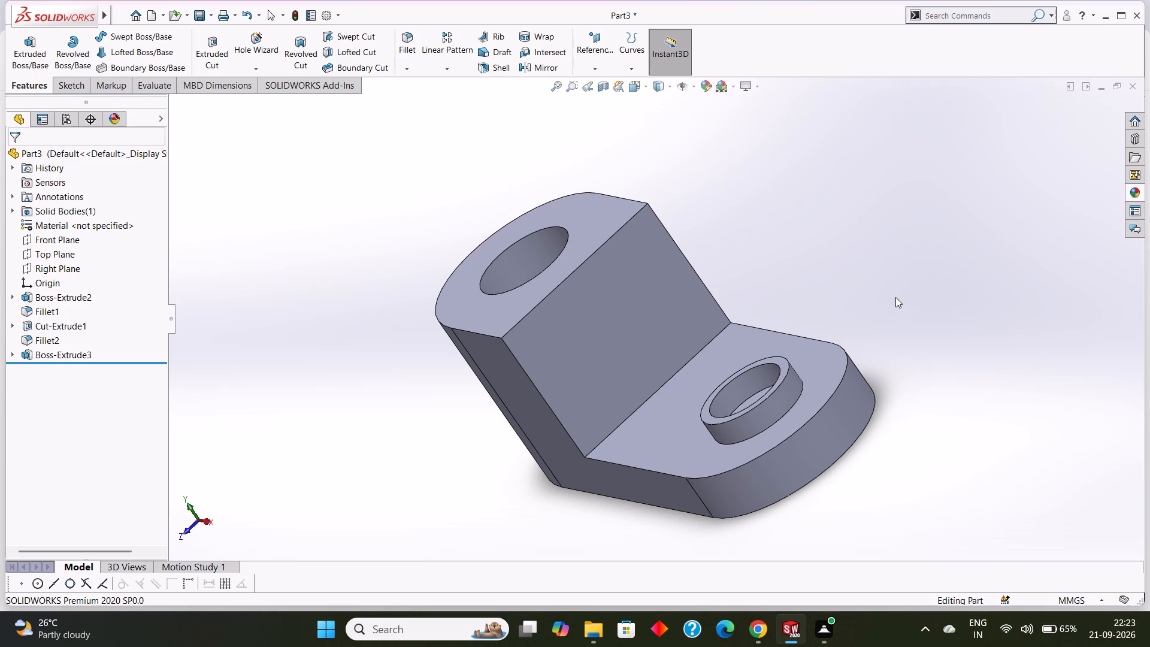
middle_click_drag(897, 298, 902, 308)
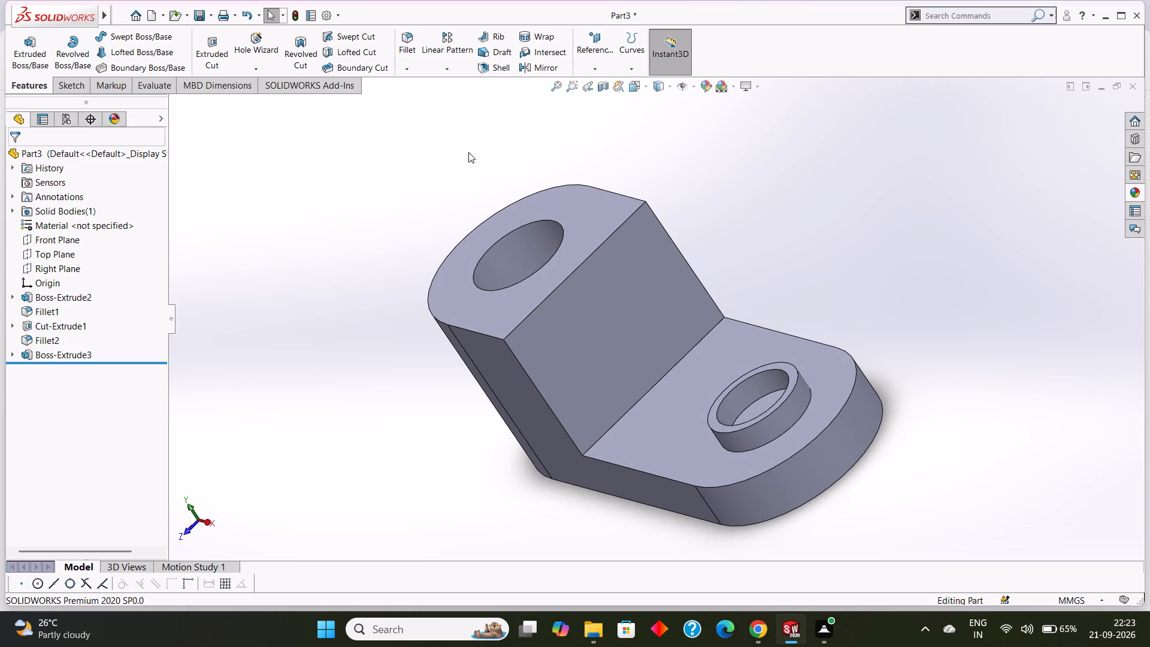
left_click(407, 74)
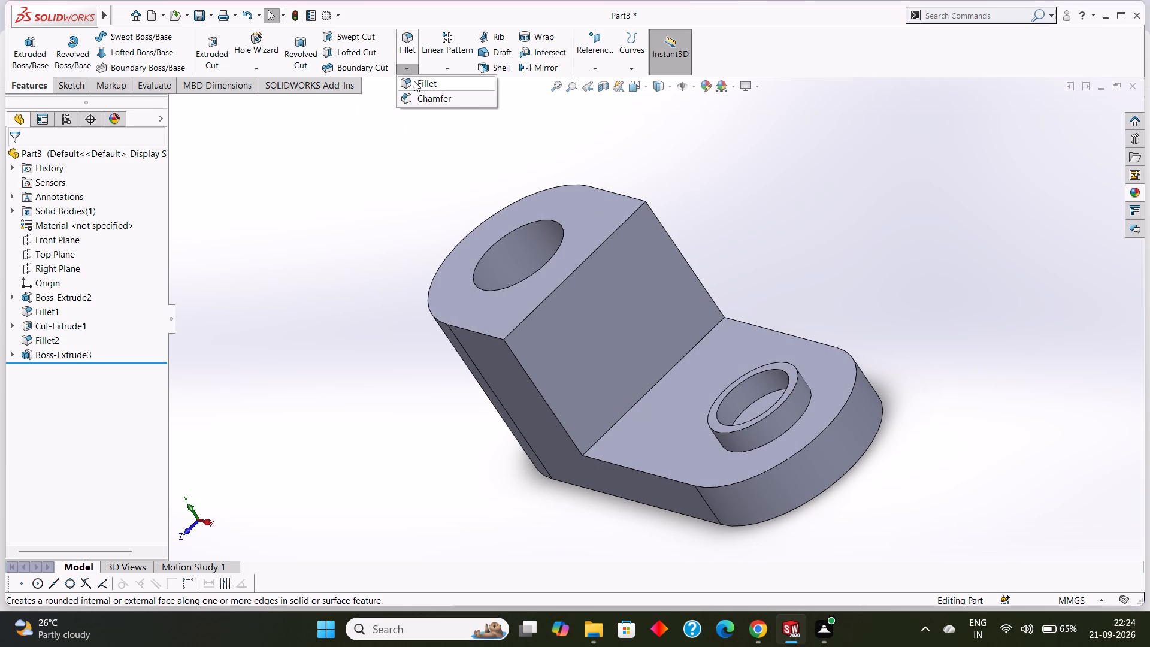
left_click(414, 81)
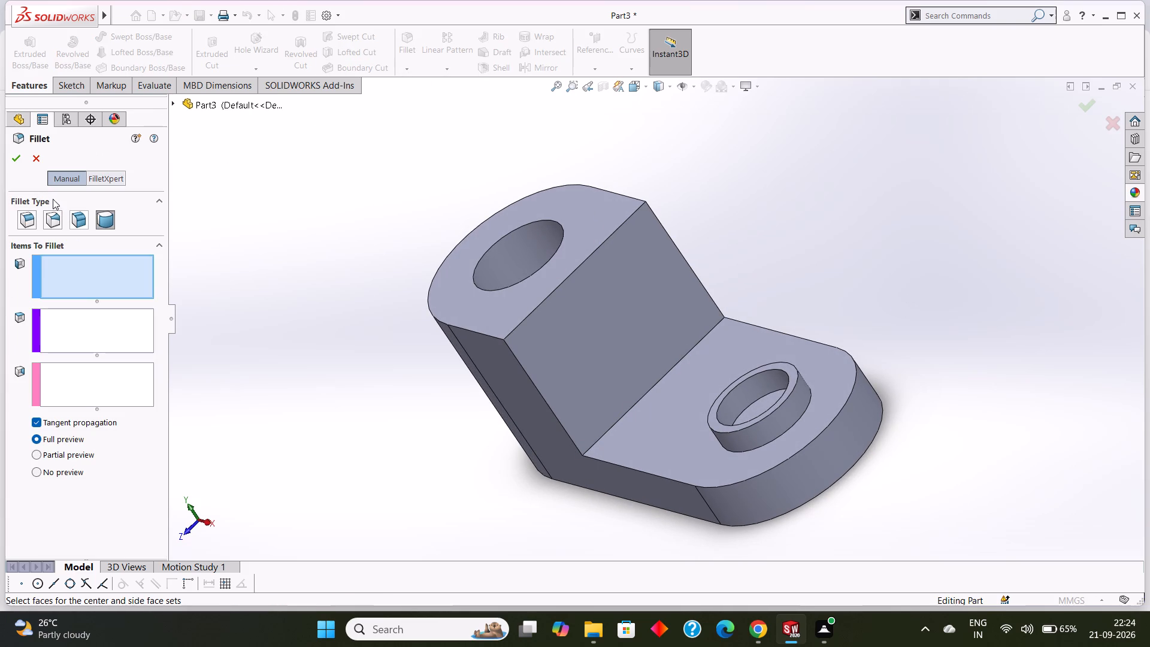
left_click(30, 211)
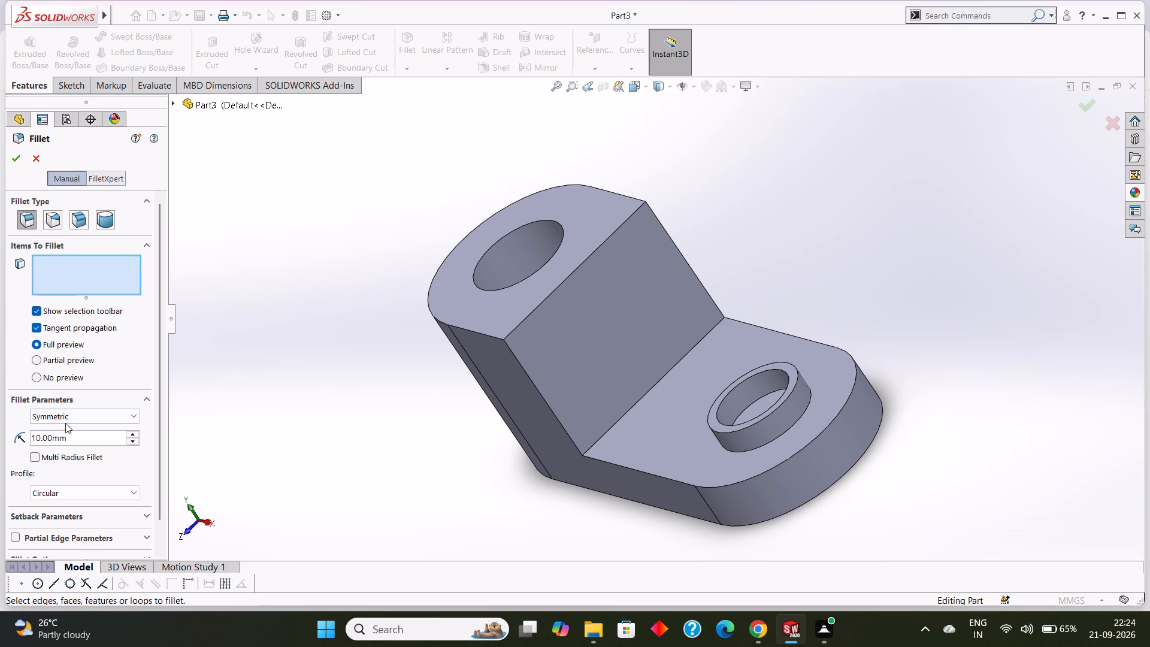
left_click_drag(84, 439, 24, 436)
key("5")
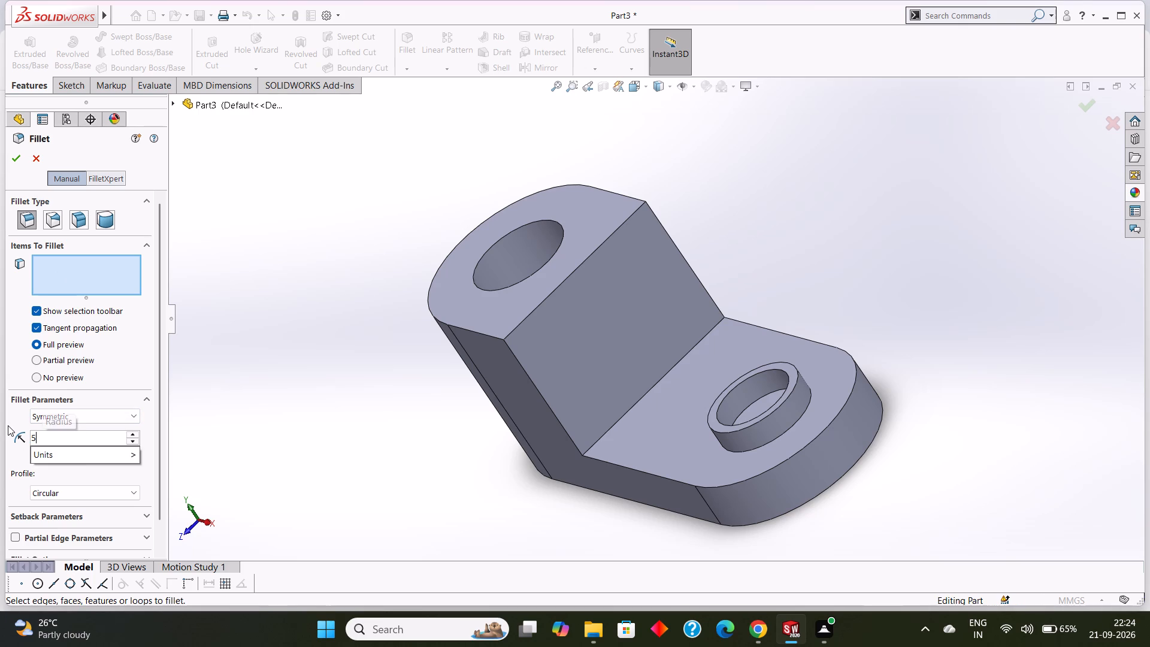
key("Return")
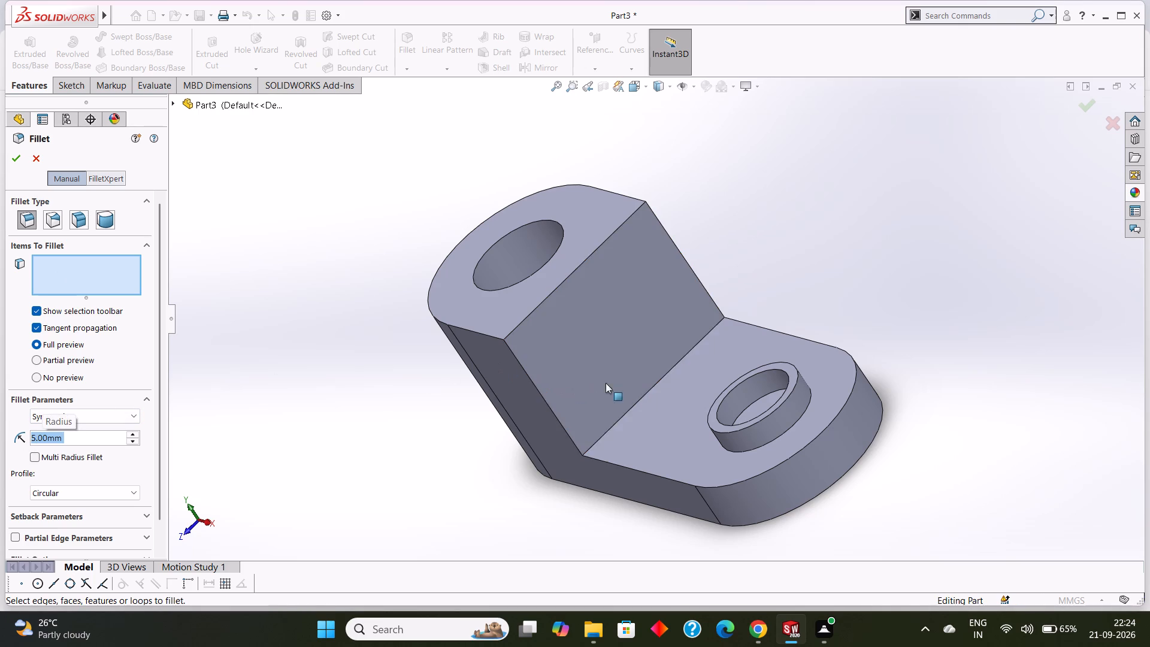
left_click(654, 385)
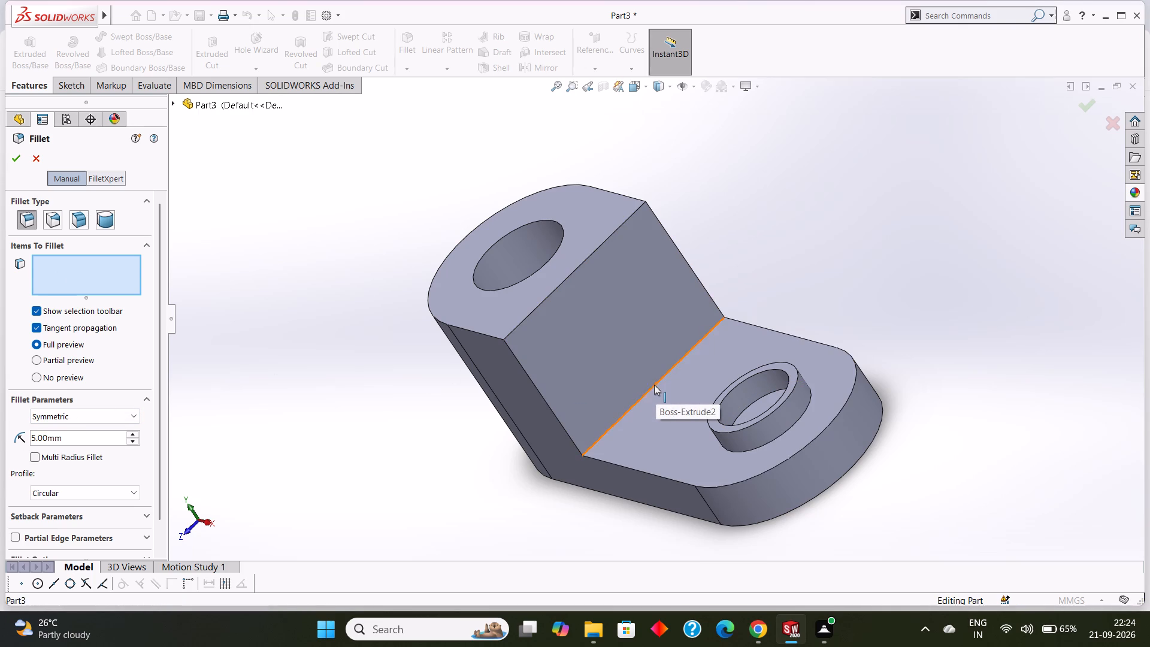
left_click(17, 159)
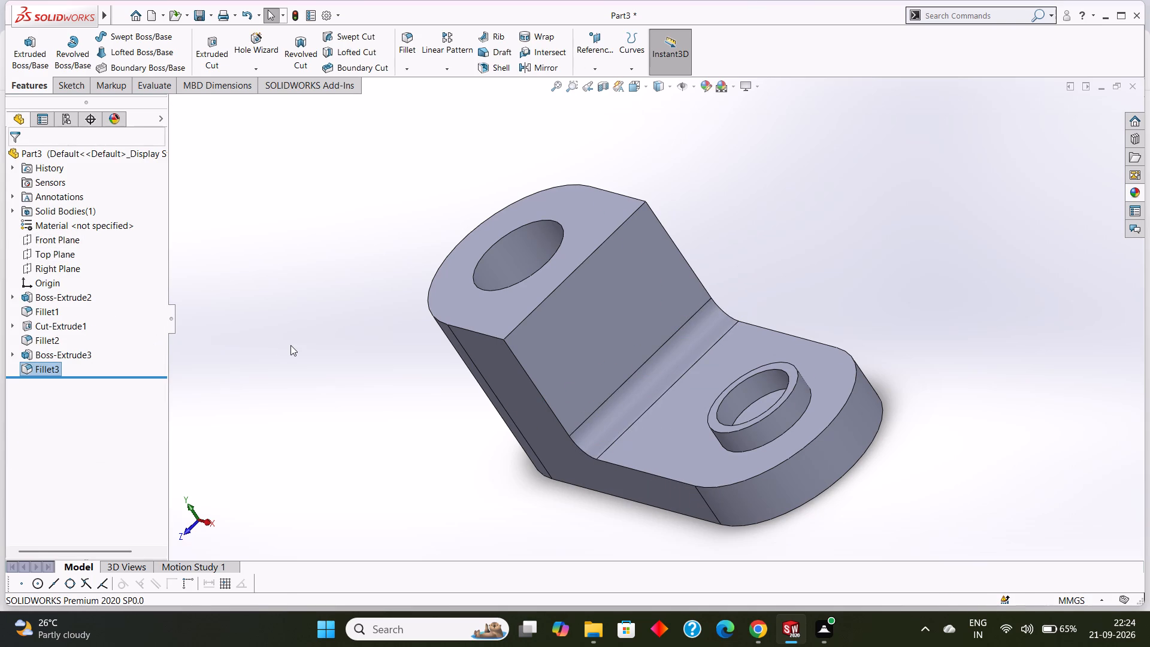
left_click(290, 345)
Add a 2 mm constant-radius fillet around the ring boss's outer base edge on the lower arm.
middle_click(521, 456)
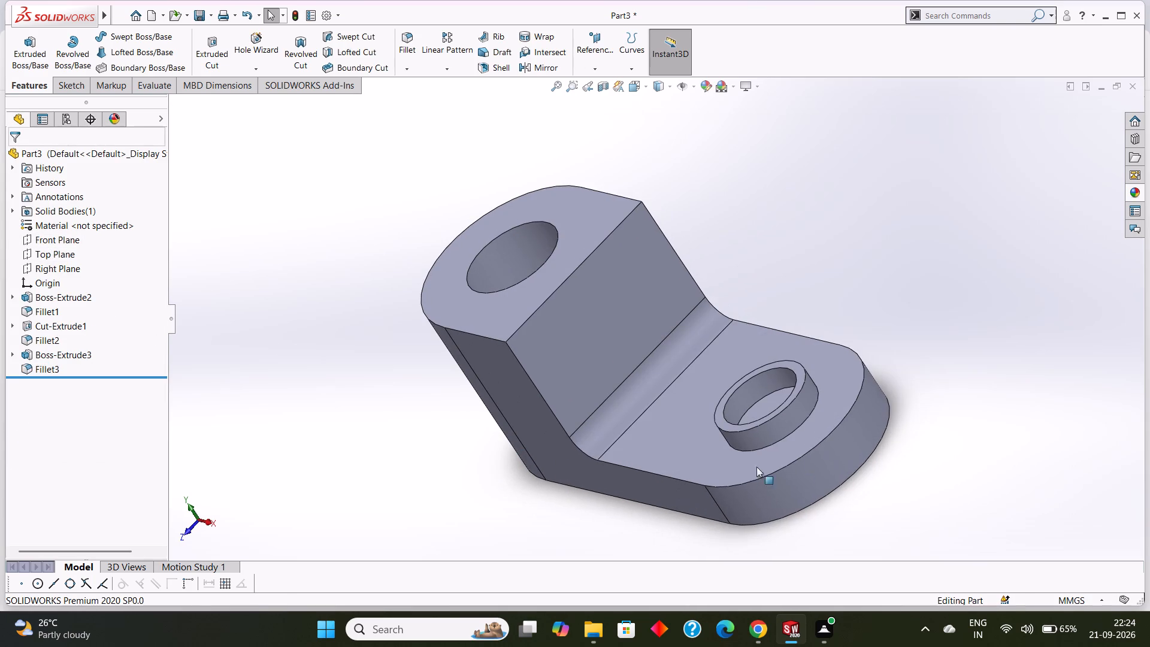
scroll(783, 443, "down", 1)
left_click(411, 71)
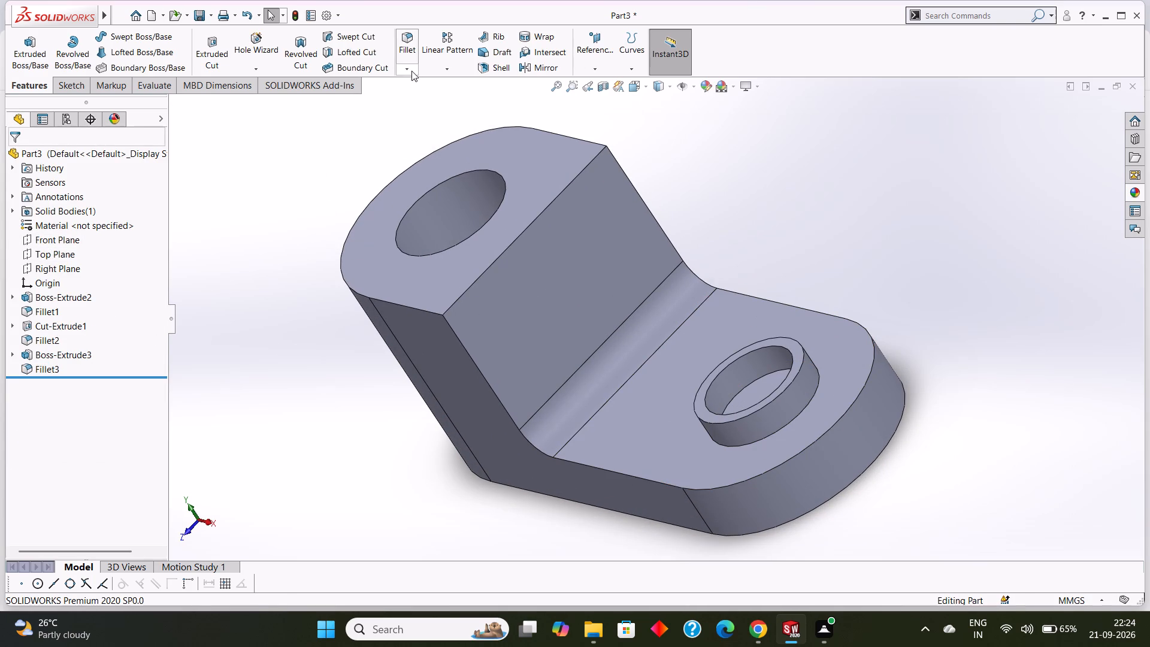
left_click(429, 79)
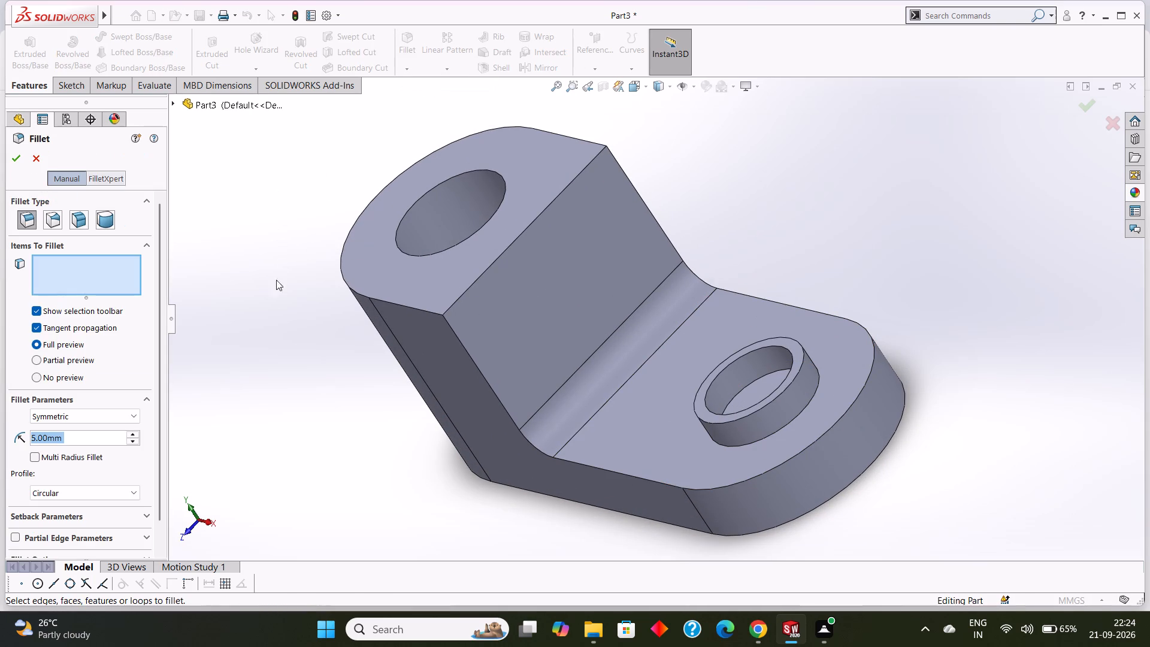
key("2")
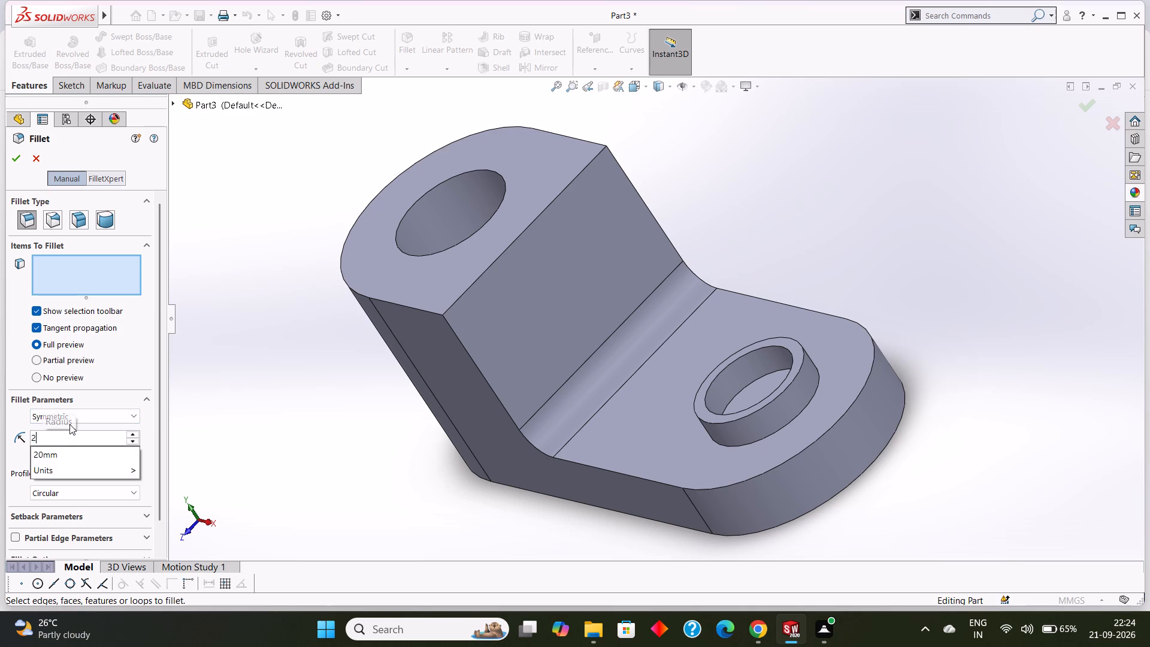
key("Return")
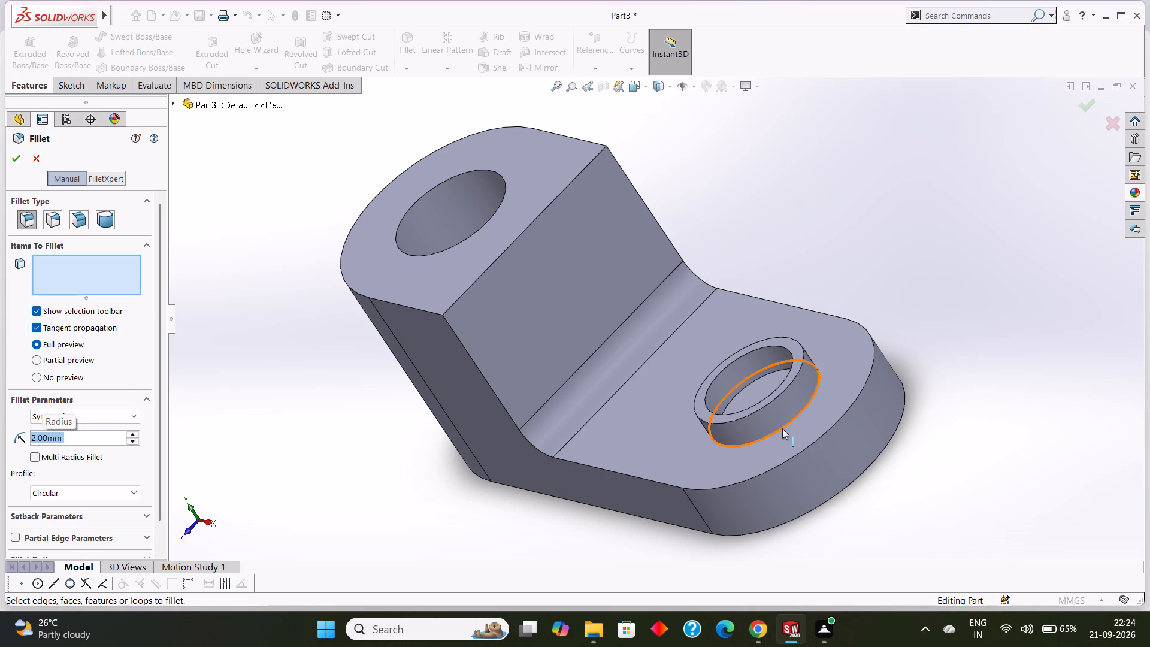
left_click(786, 424)
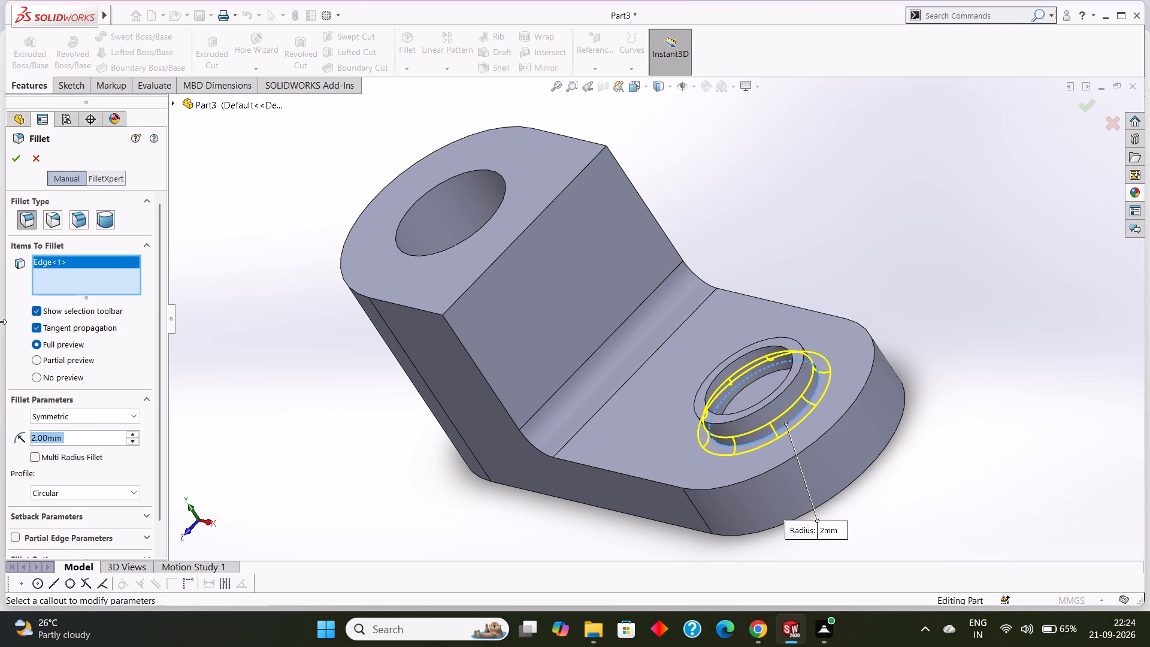
left_click(16, 166)
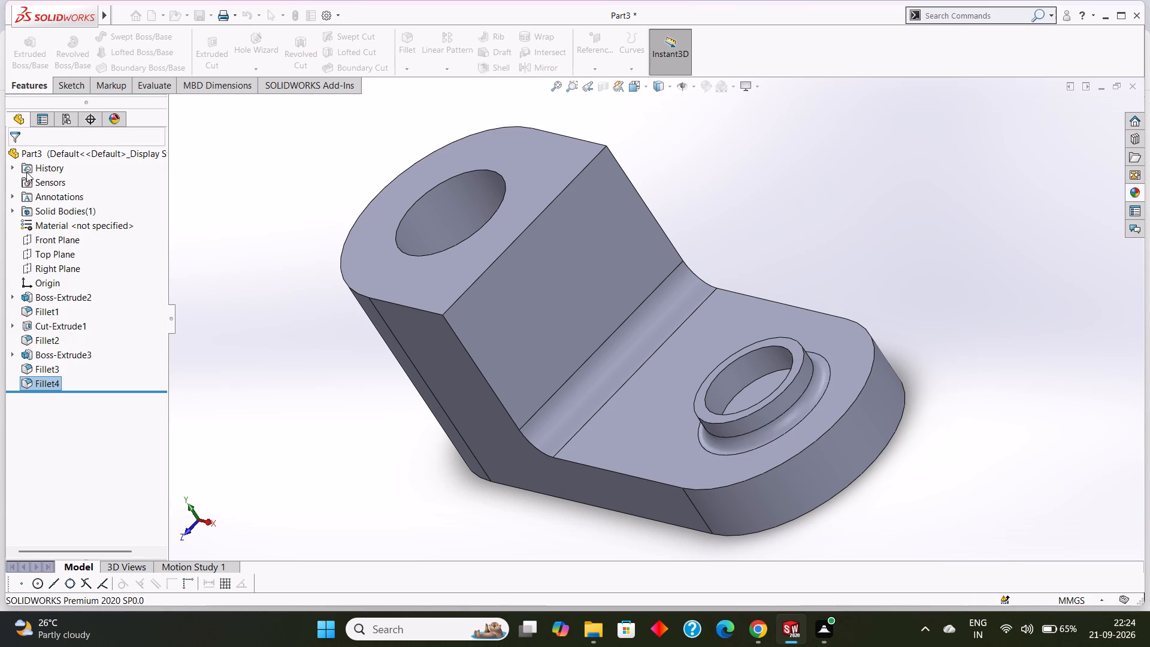
Inspect the finished part from several angles, including its underside, the ring boss and the filleted inner corner.
middle_click_drag(925, 268, 948, 238)
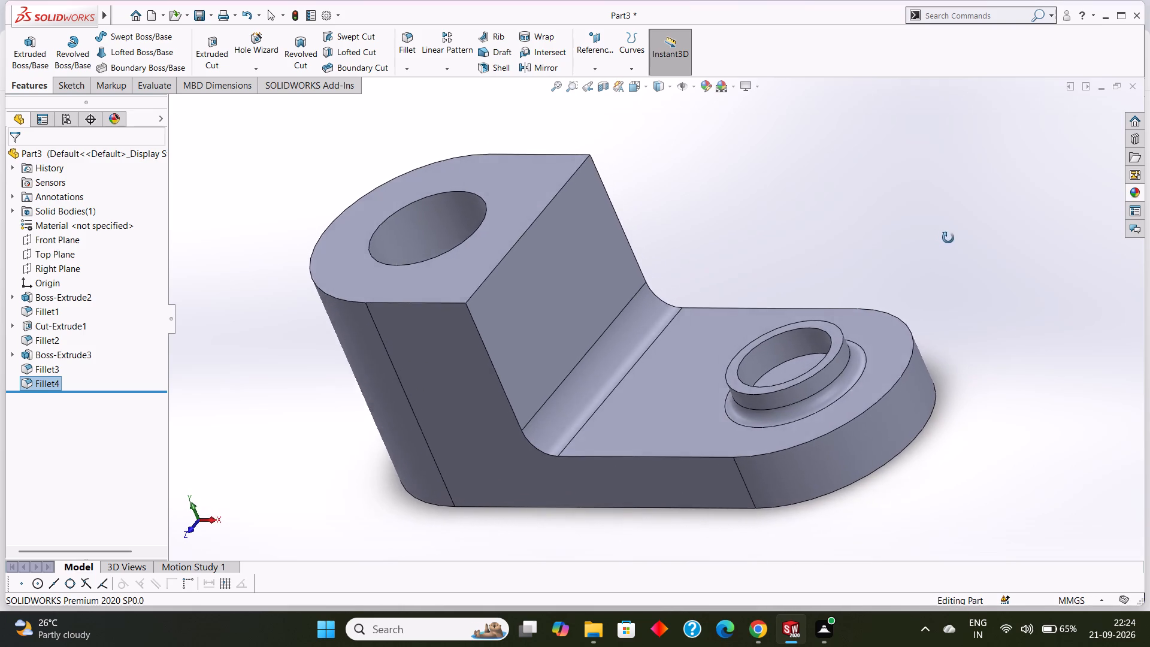
middle_click_drag(948, 238, 968, 234)
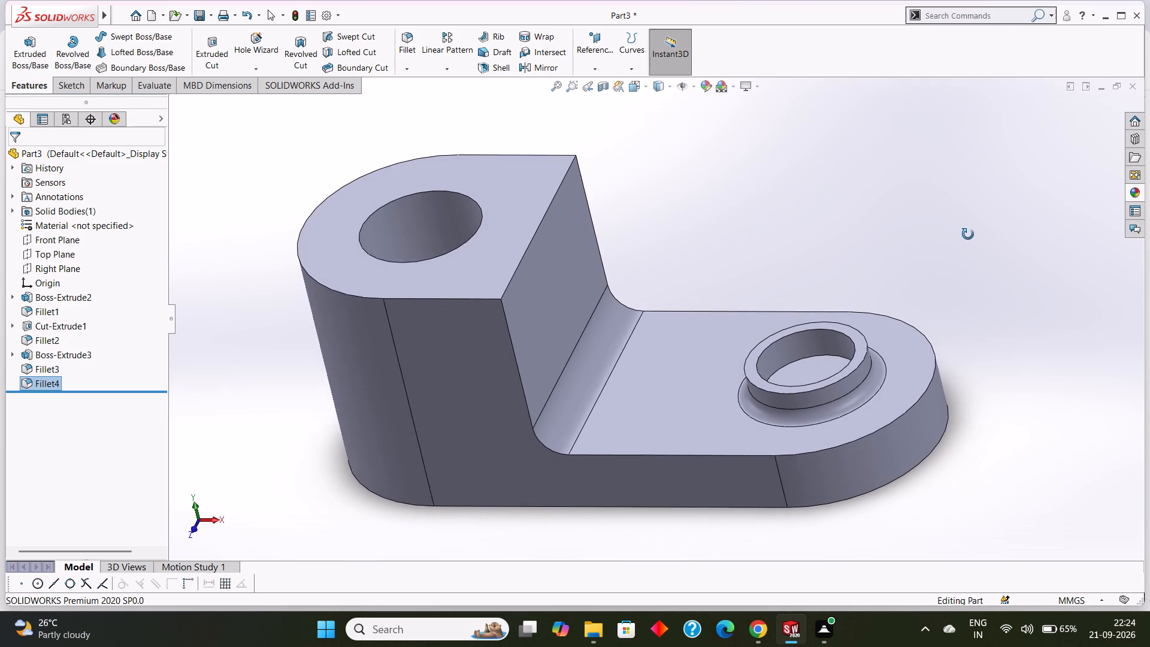
middle_click_drag(968, 234, 927, 290)
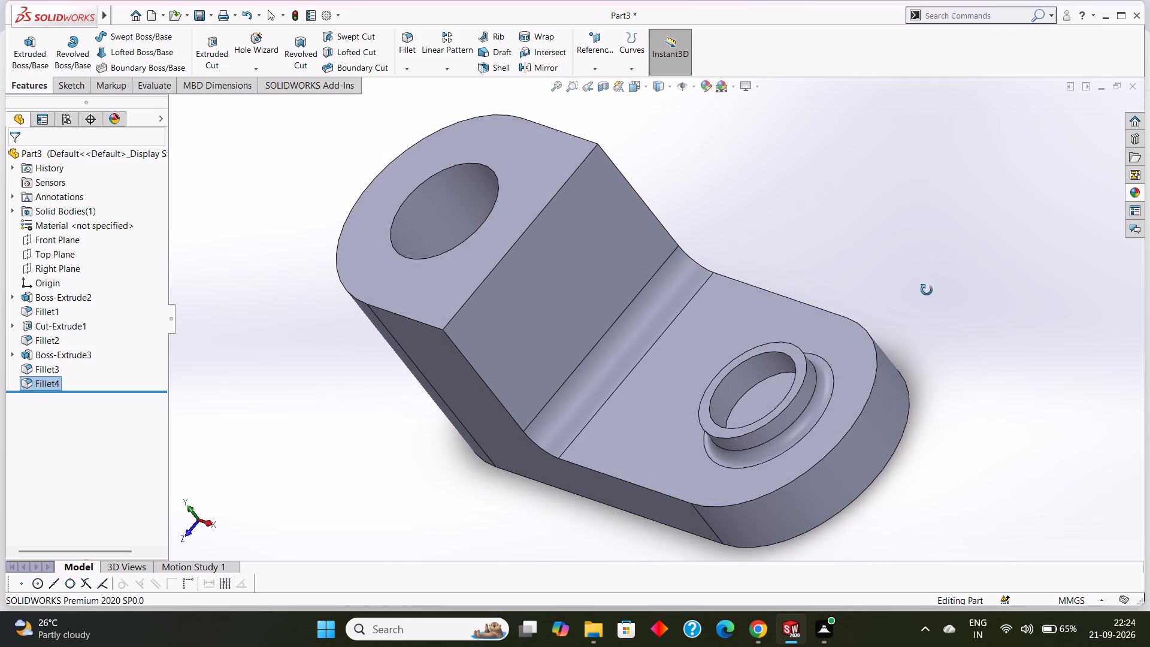
middle_click_drag(927, 290, 969, 215)
middle_click_drag(962, 297, 965, 255)
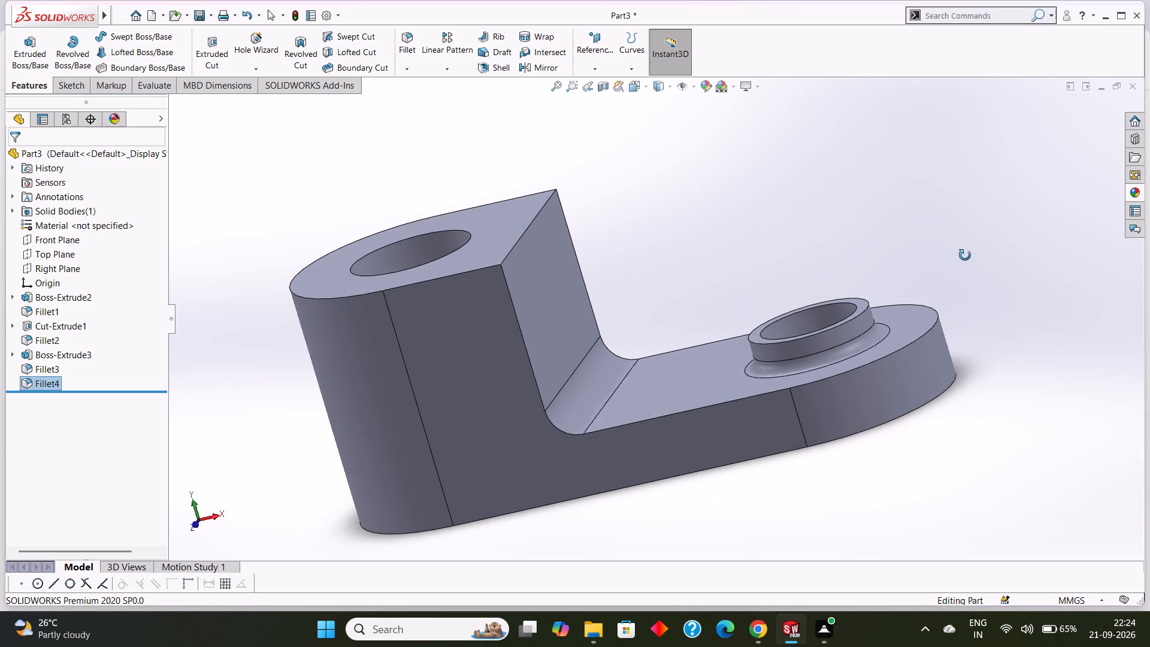
middle_click_drag(965, 255, 960, 297)
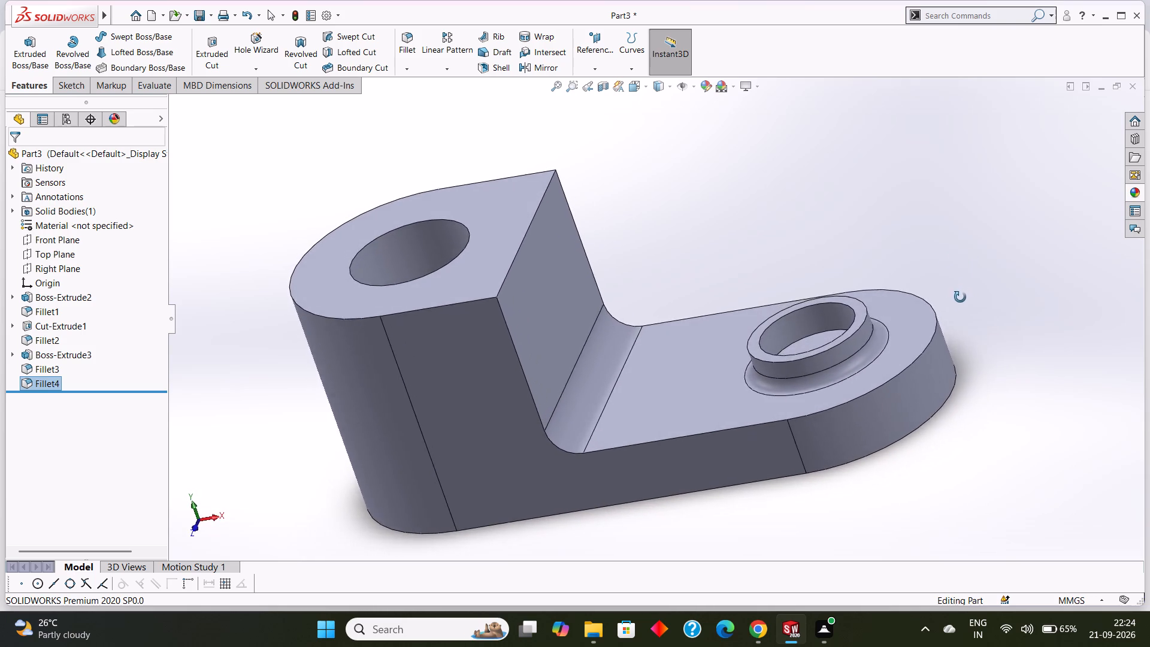
middle_click_drag(960, 297, 977, 243)
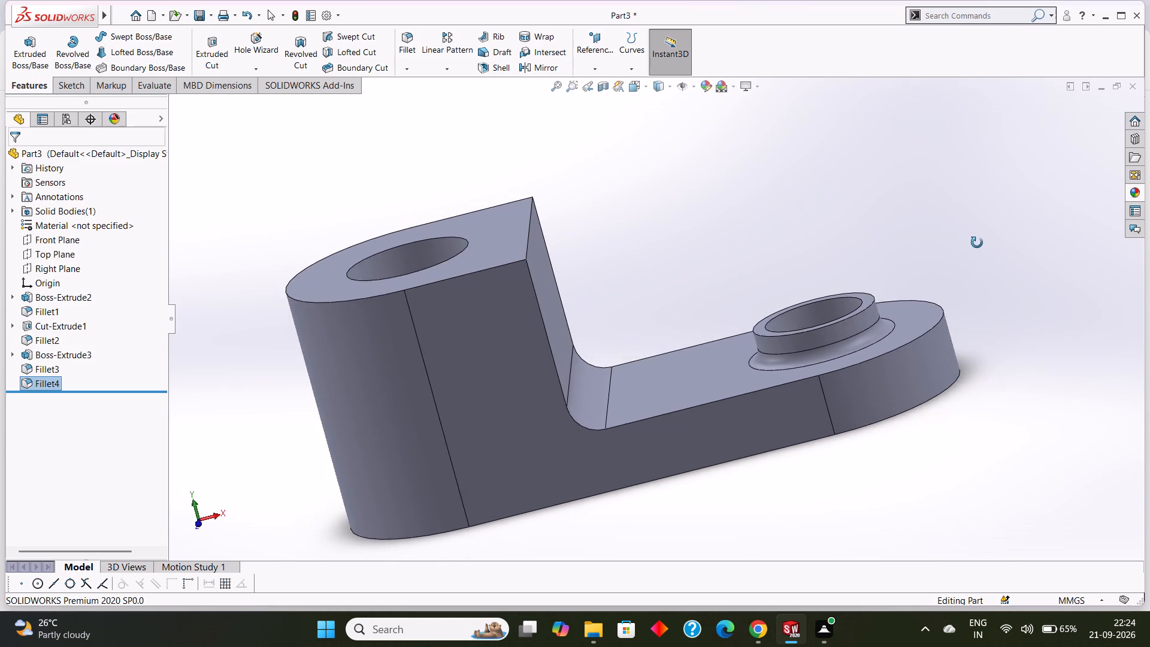
middle_click_drag(977, 243, 980, 219)
scroll(979, 221, "up", 1)
middle_click_drag(957, 258, 961, 306)
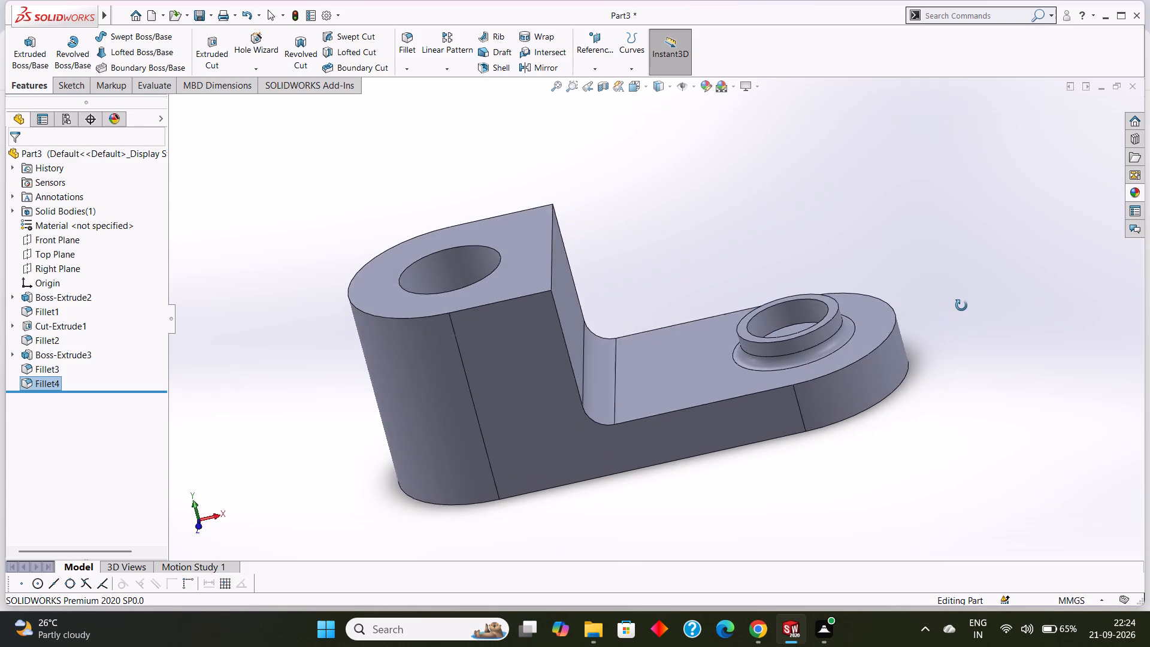
middle_click_drag(961, 306, 812, 389)
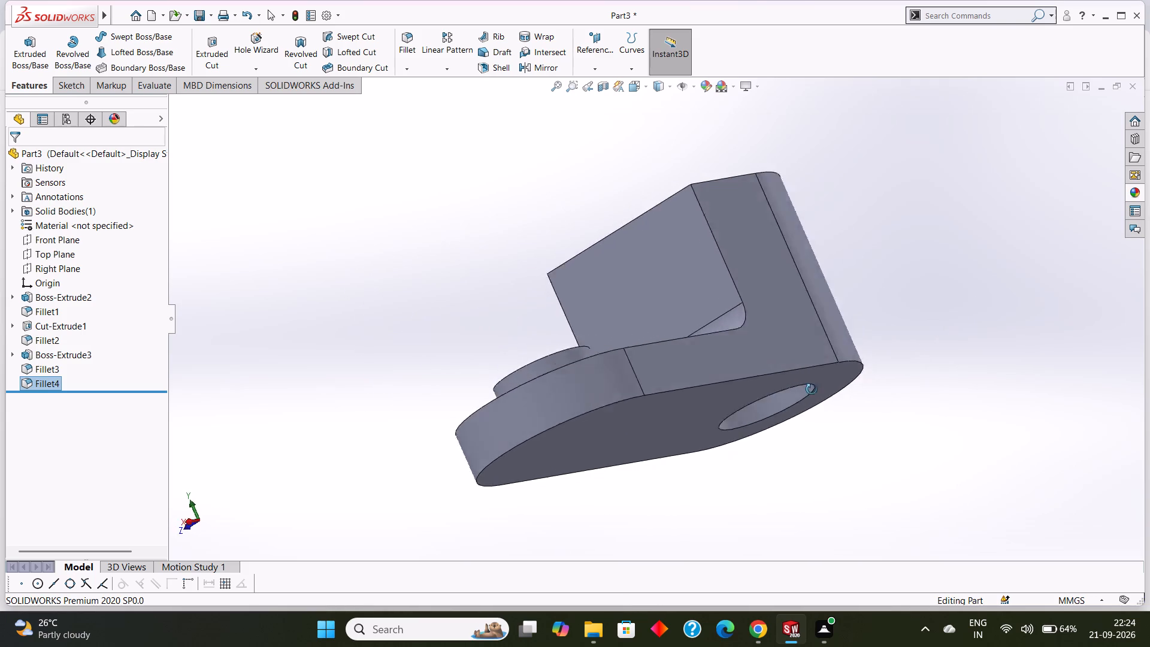
middle_click_drag(812, 389, 963, 318)
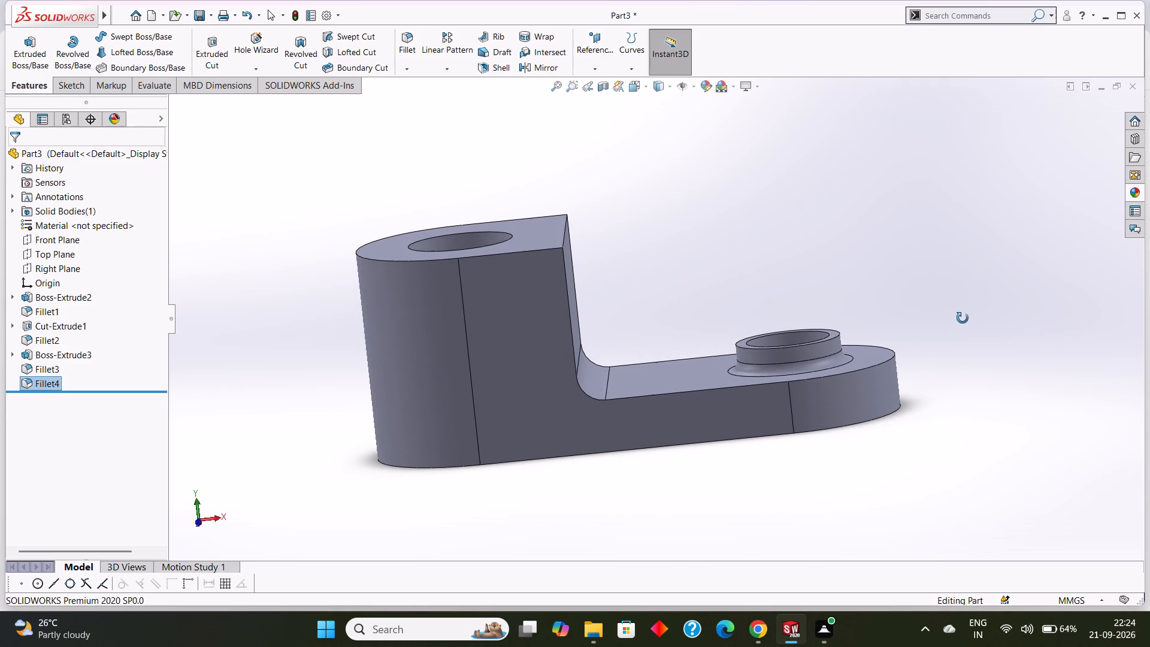
middle_click_drag(963, 318, 935, 338)
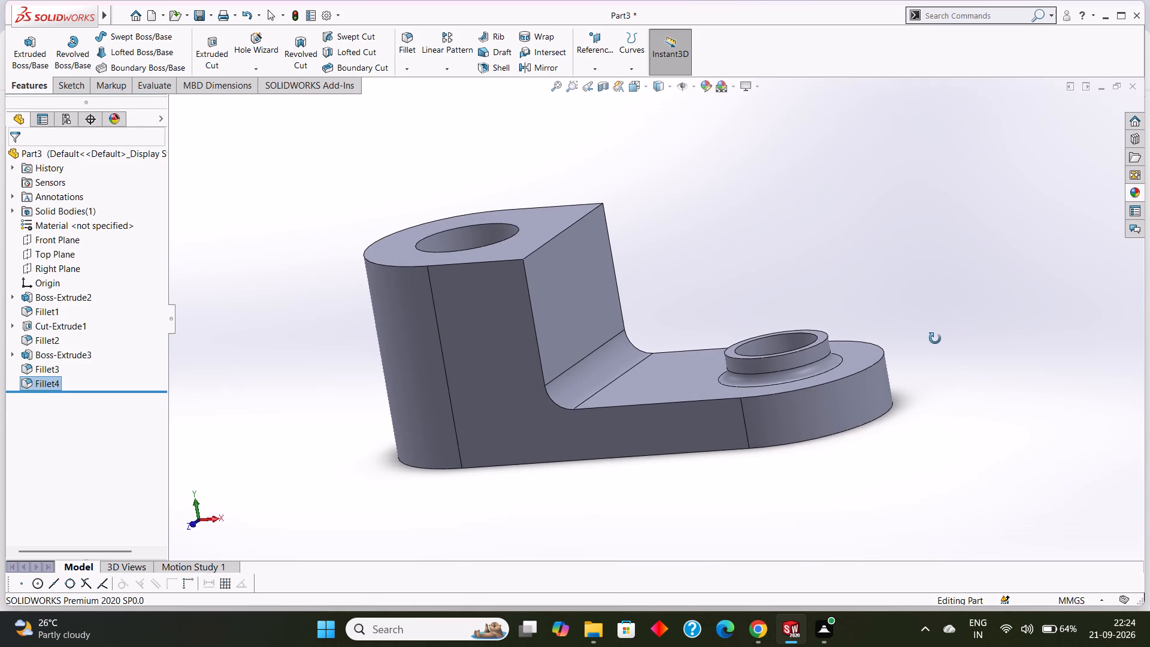
middle_click_drag(935, 338, 946, 336)
scroll(946, 336, "down", 1)
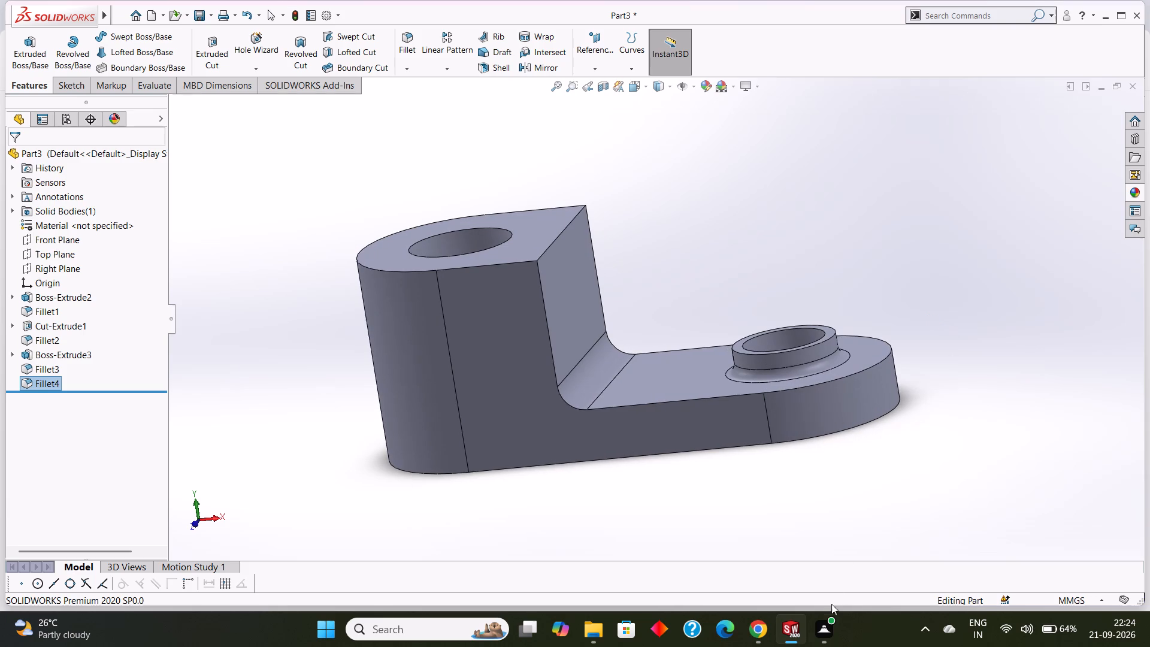
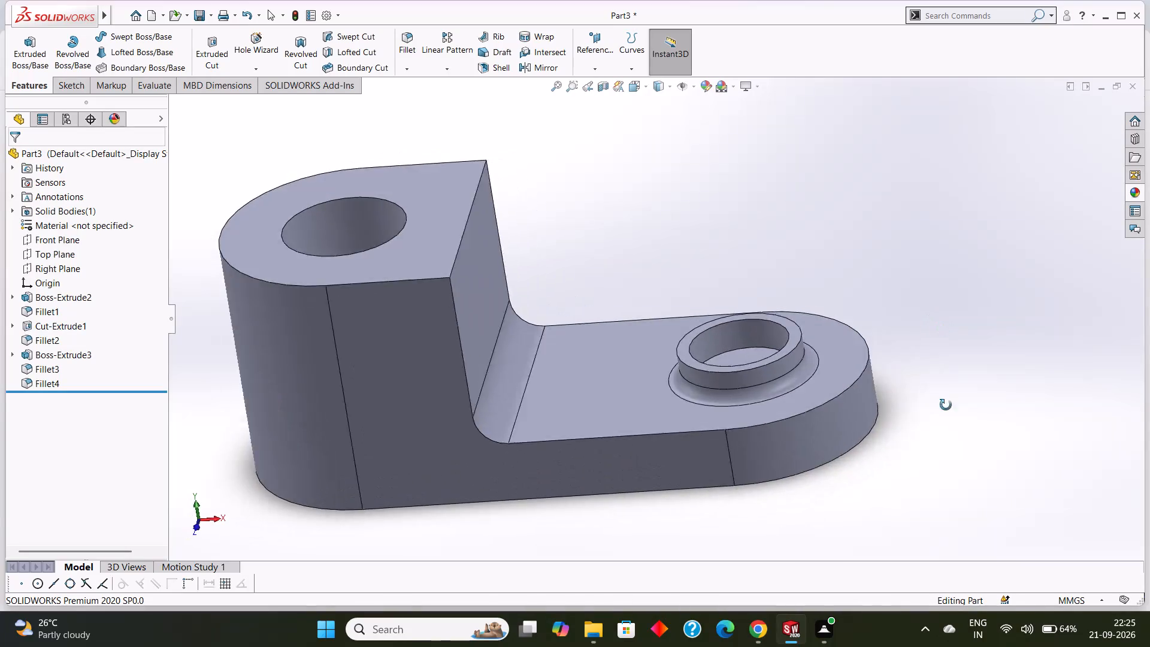
Save the part as "mounting lug bracket" in SOLIDWORKS Part format in the tryfuji folder.
scroll(909, 414, "up", 4)
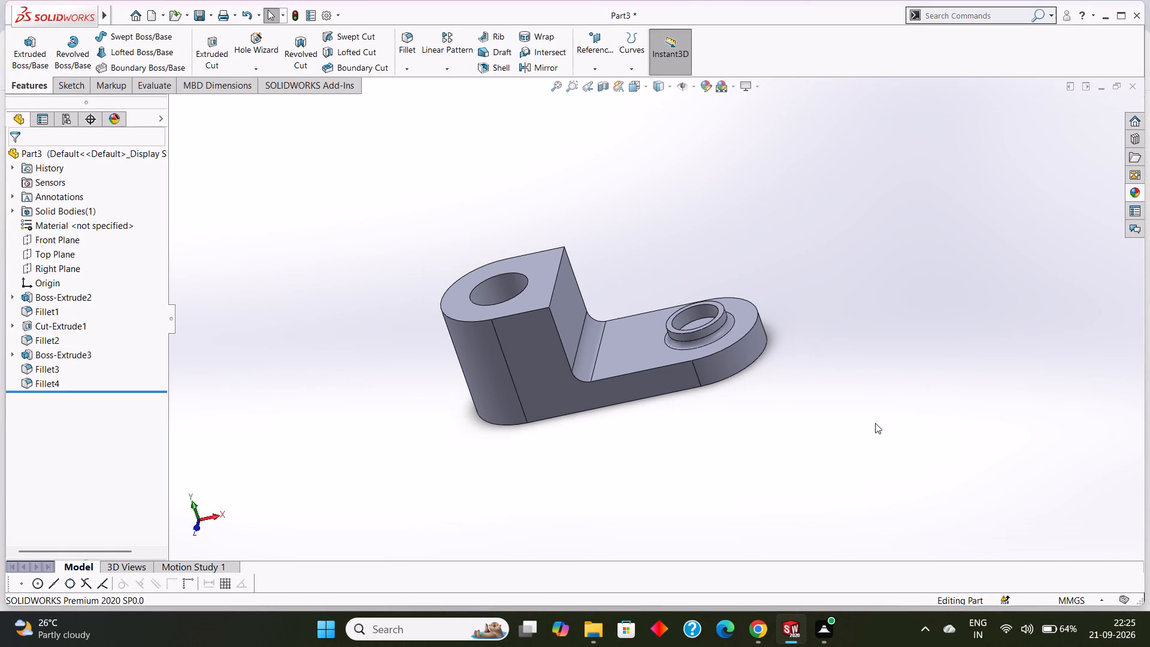
middle_click_drag(674, 465, 680, 403)
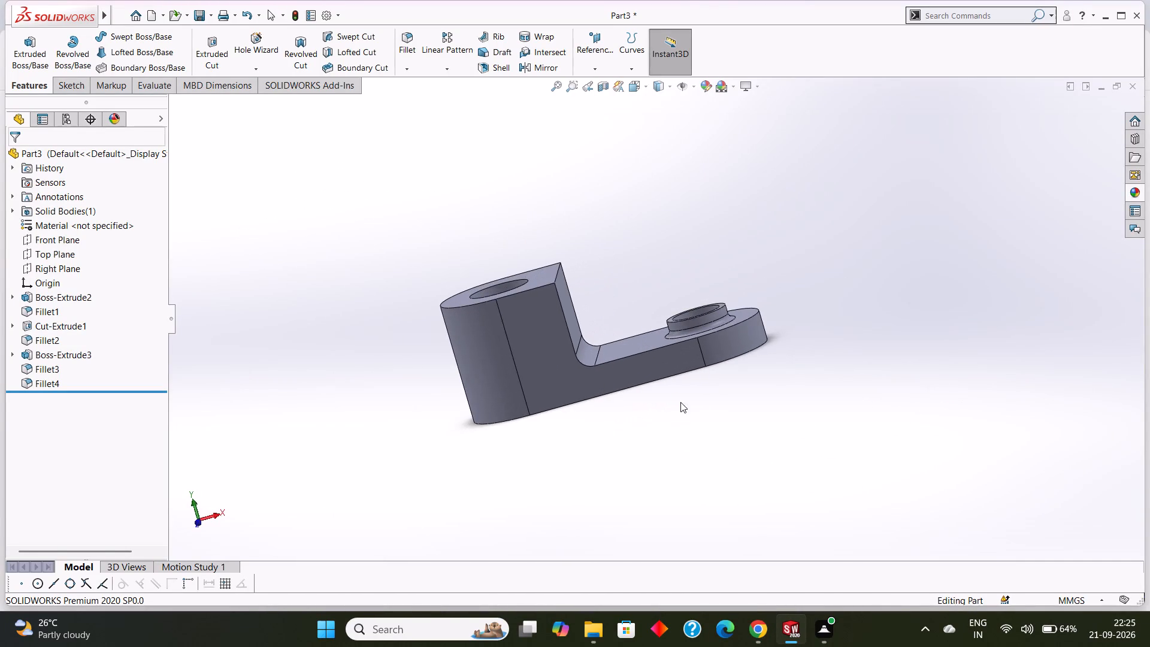
scroll(726, 405, "up", 1)
middle_click_drag(721, 414, 745, 422)
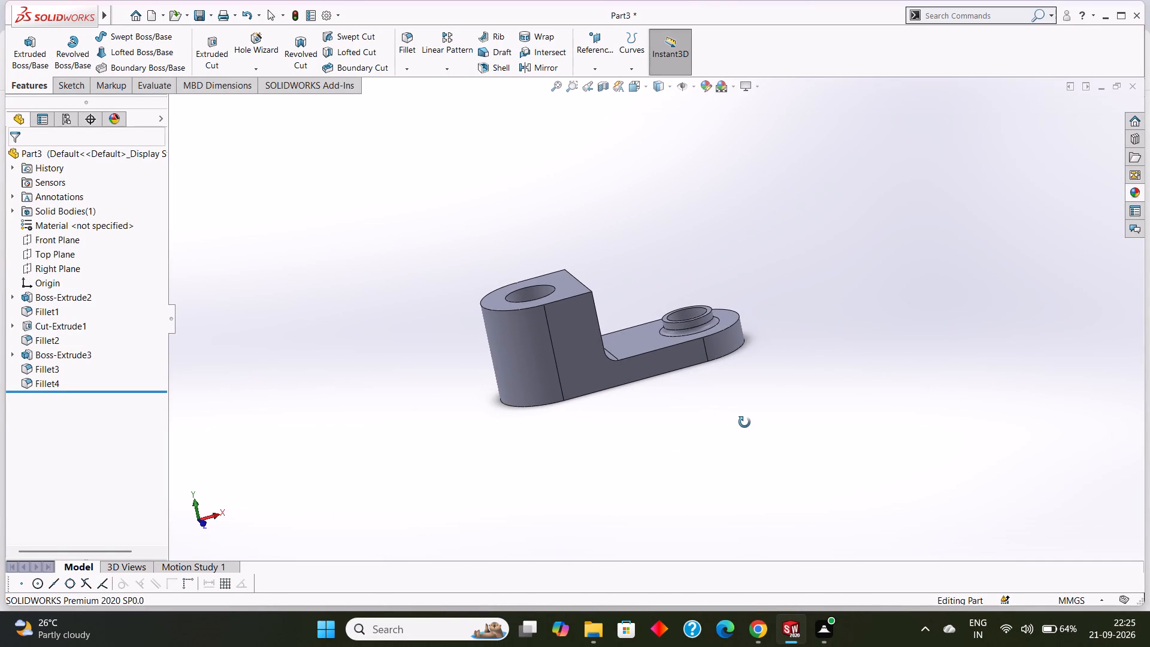
middle_click_drag(745, 422, 730, 422)
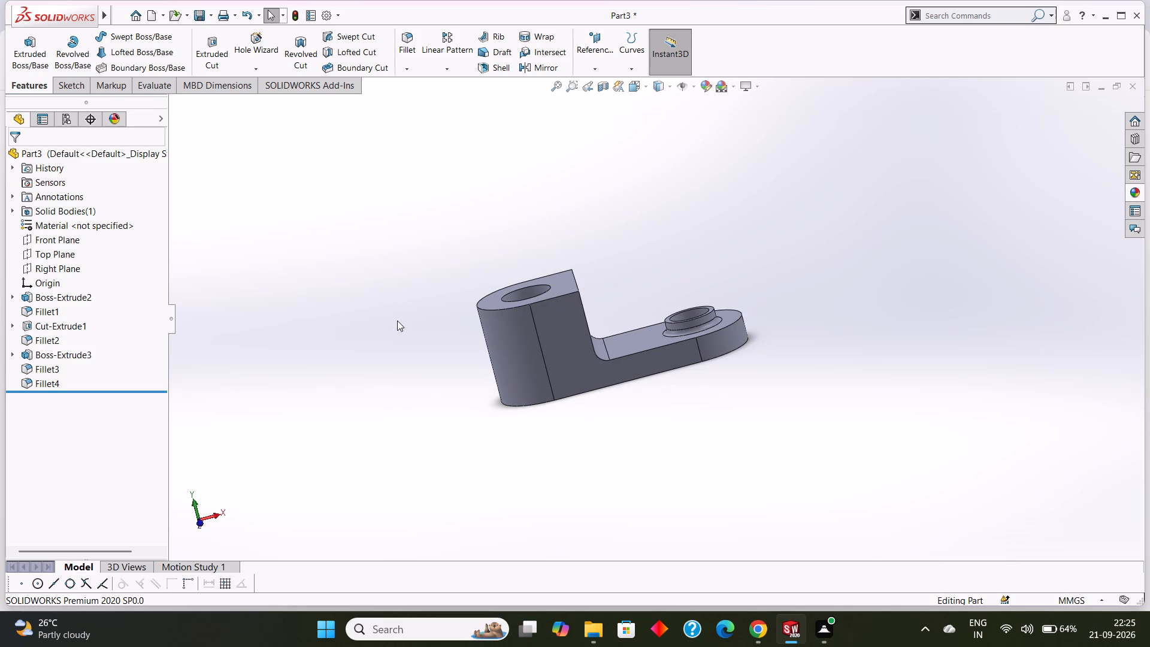
key("ctrl+s")
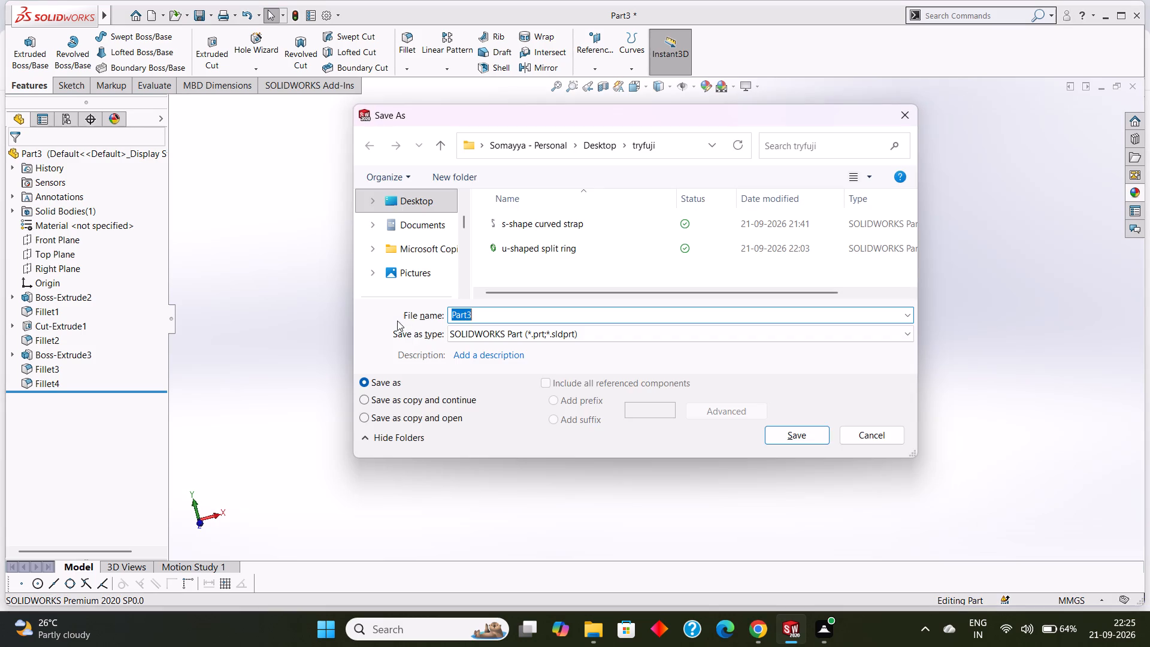
key("BackSpace")
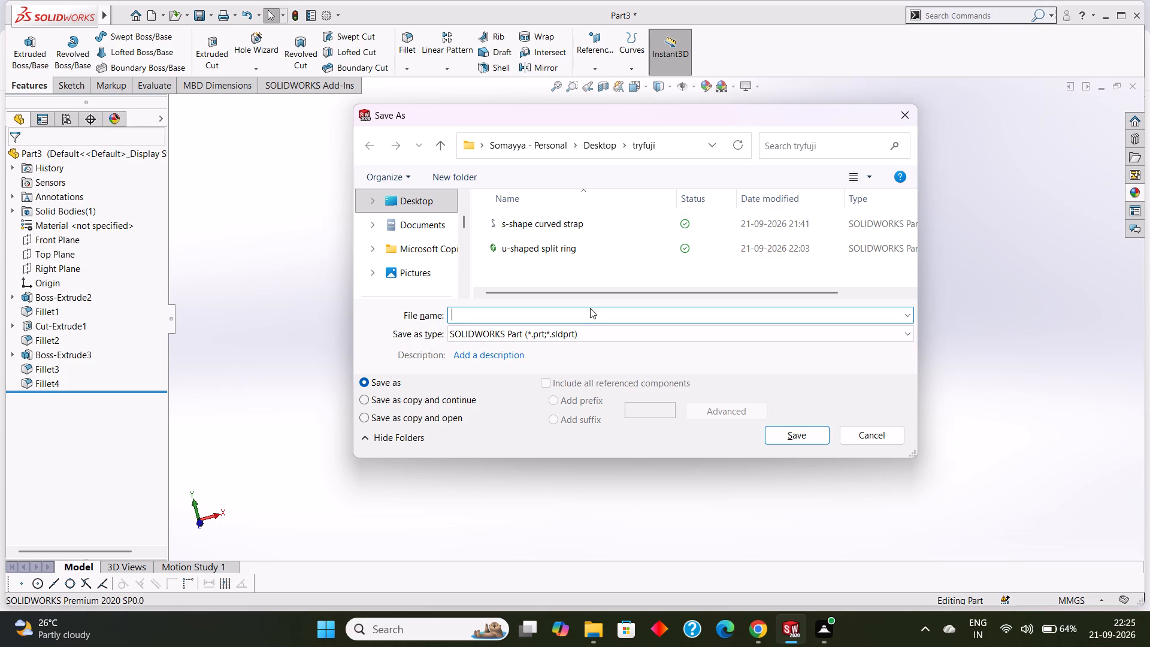
type("mounting")
key("space")
type("lug")
key("space")
type("bracket")
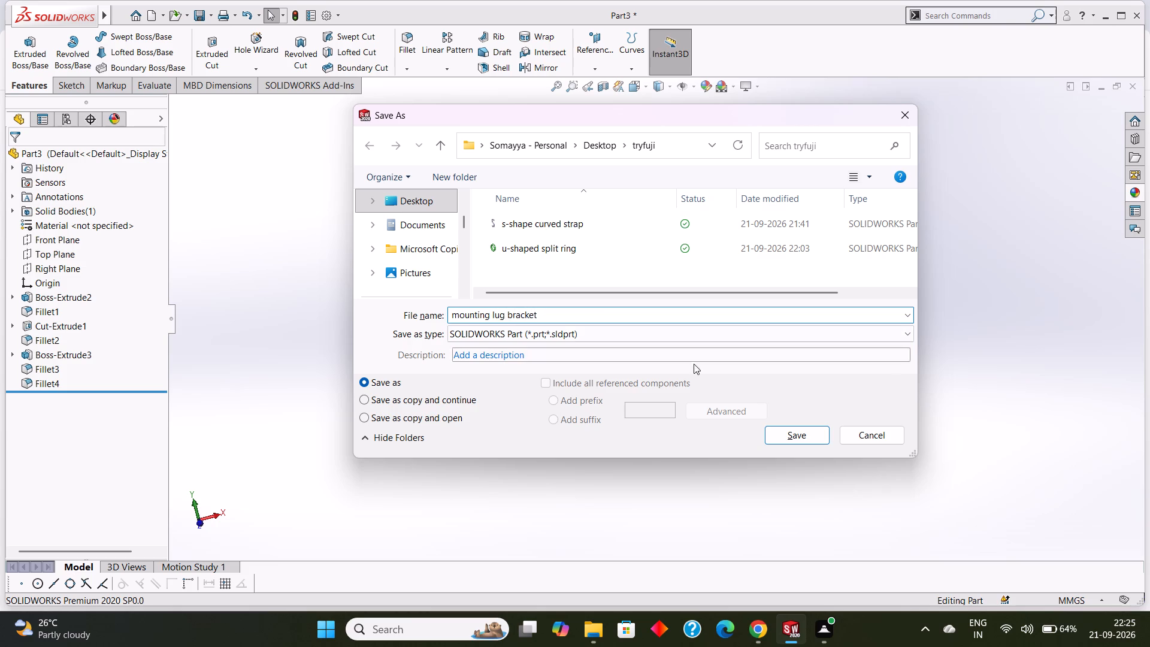
left_click(791, 430)
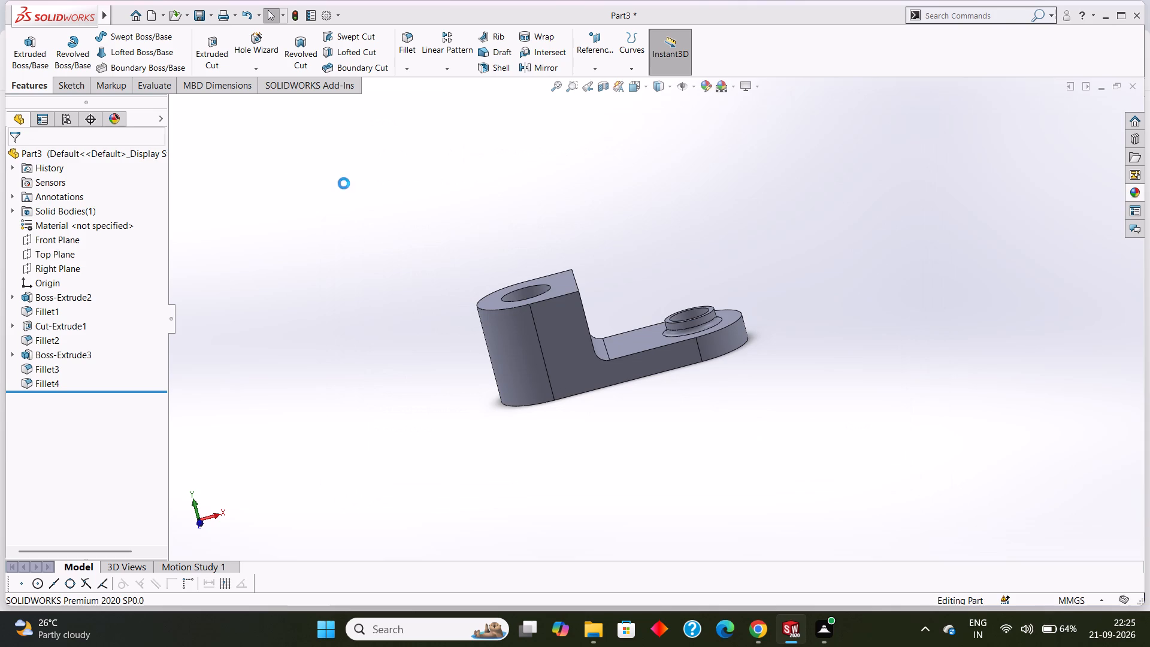
Save a copy of the part as an Adobe PDF named "mounting lug bracket" in the tryfuji folder.
left_click(212, 16)
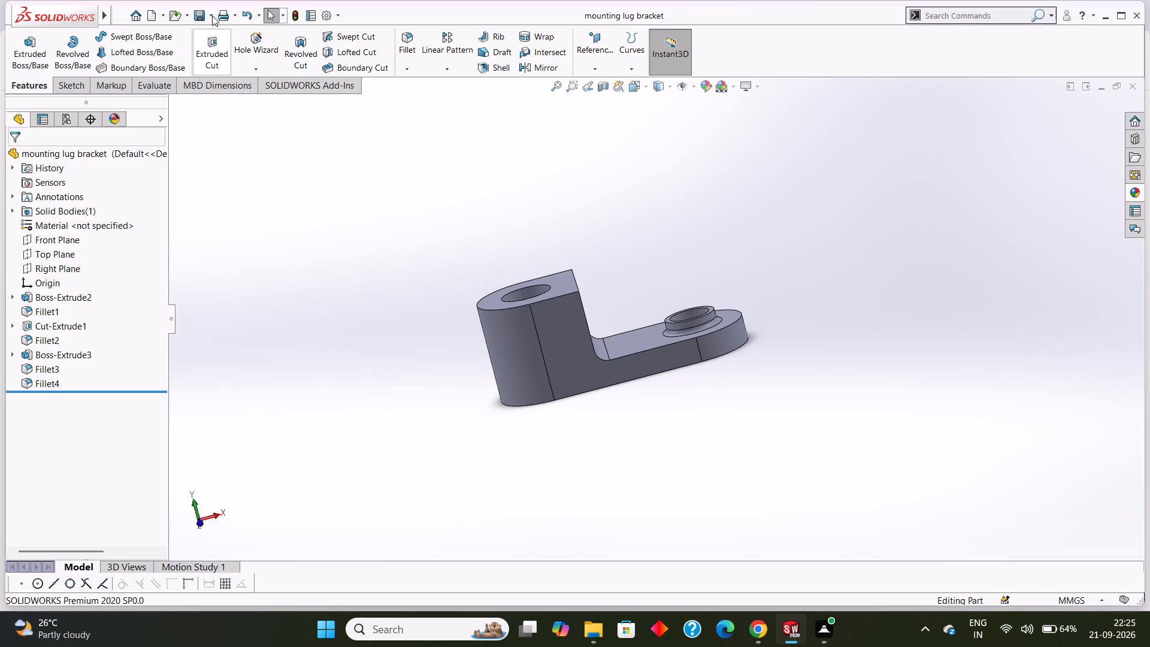
left_click(223, 44)
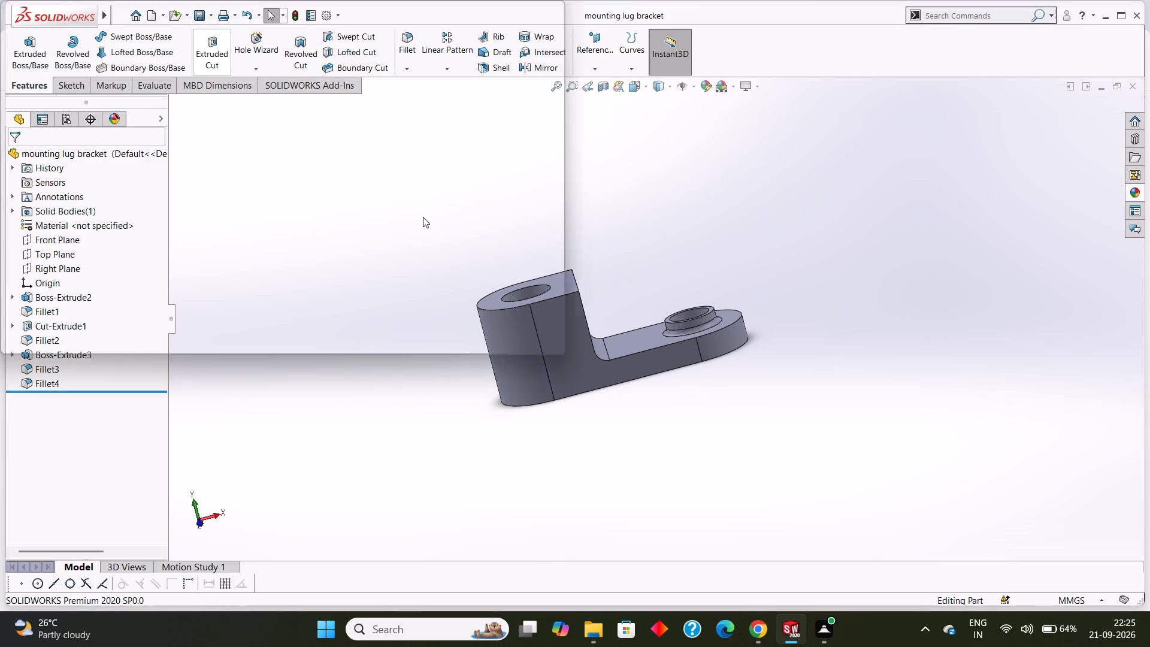
left_click(597, 335)
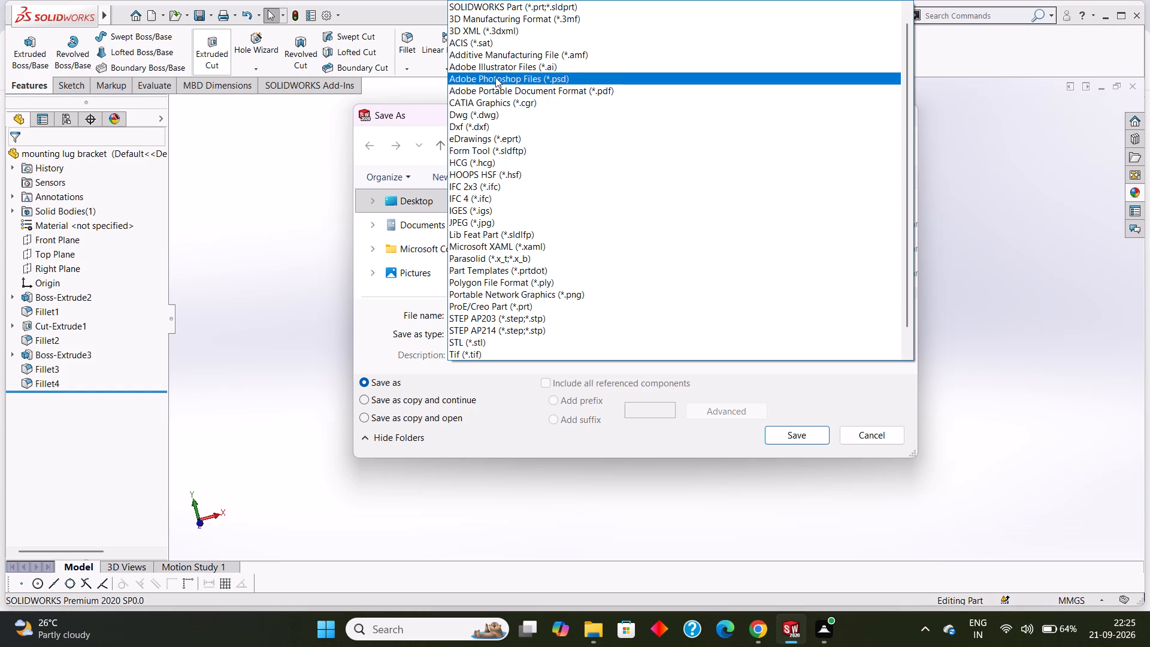
left_click(536, 90)
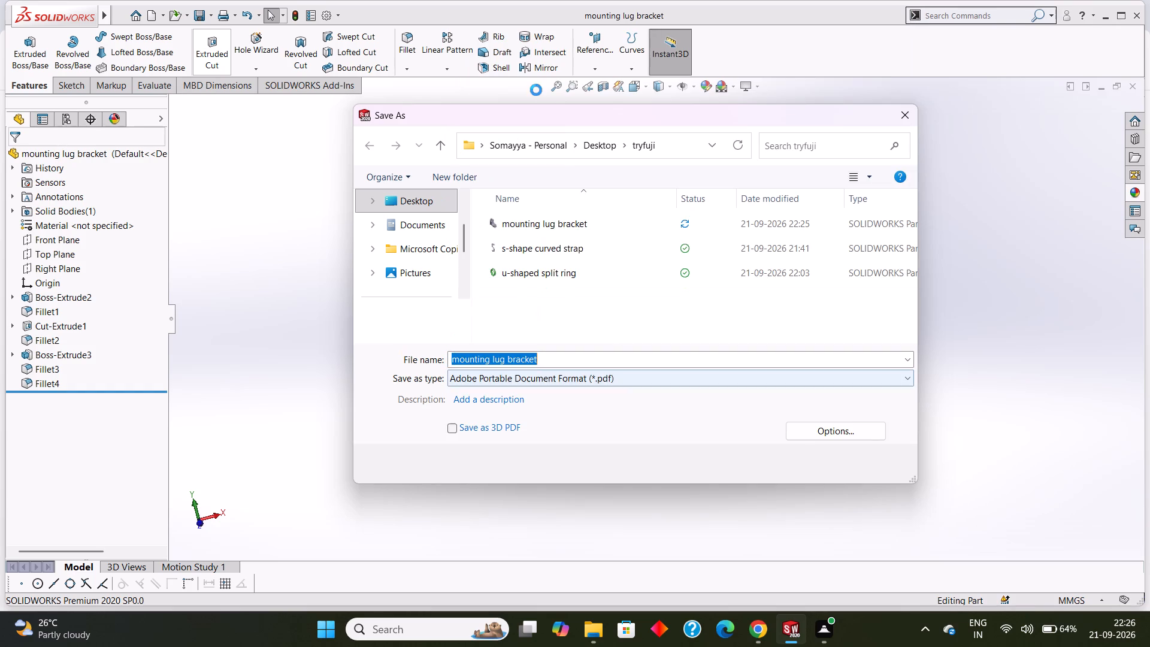
left_click(624, 360)
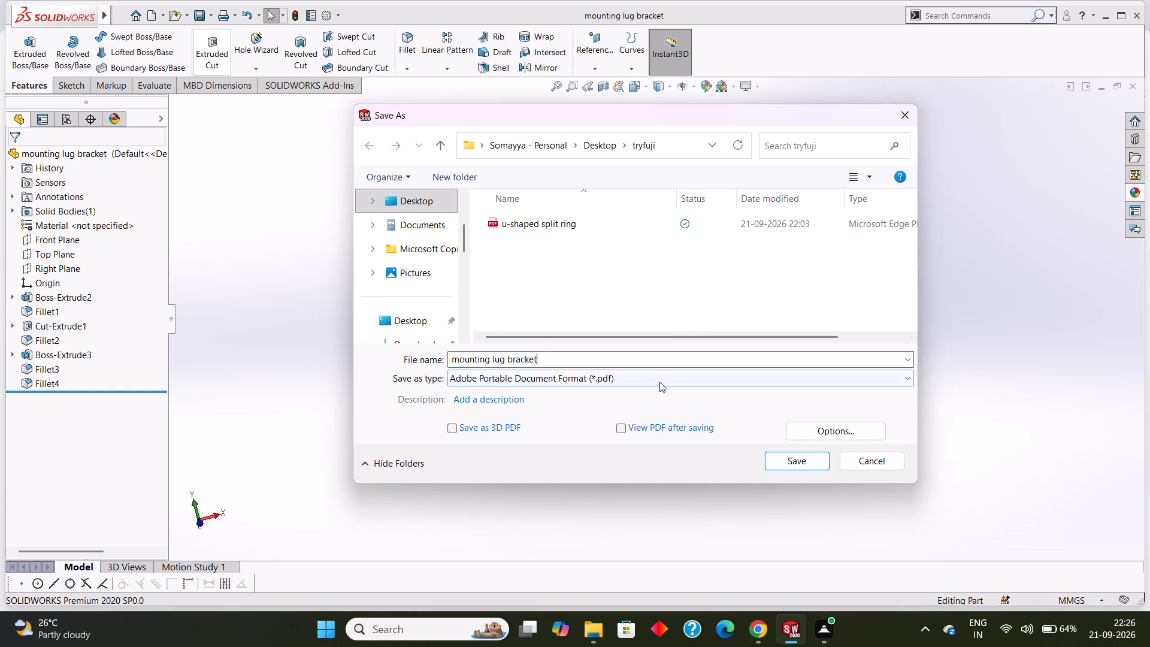
left_click(789, 459)
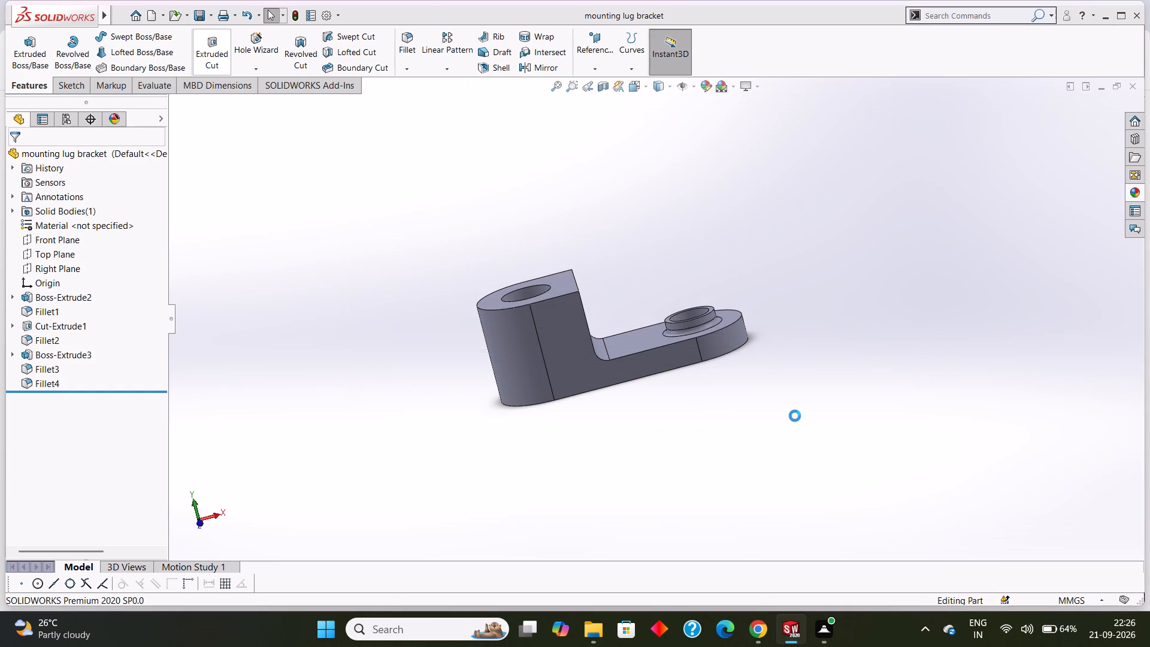